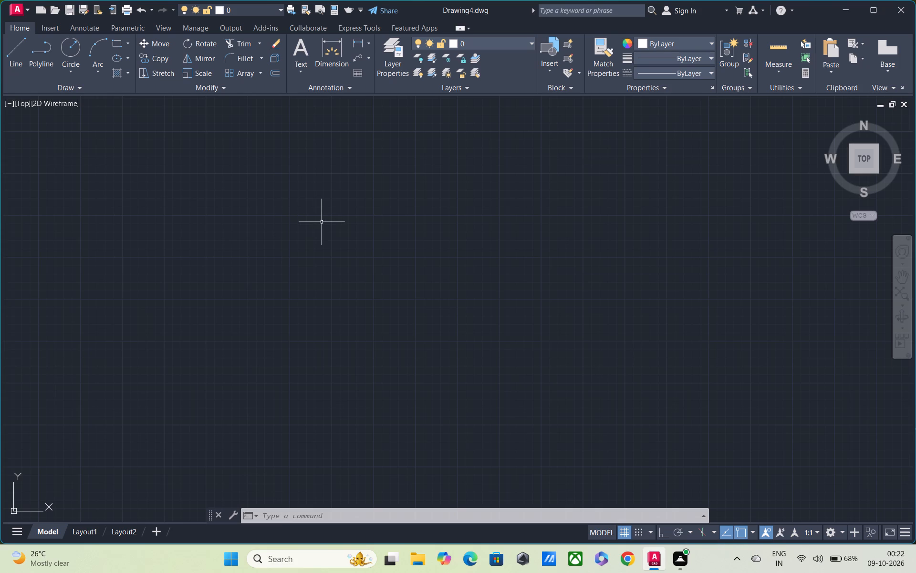
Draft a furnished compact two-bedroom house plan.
Configure the drawing units to Architectural length type with Inches as the insertion scale.
type("UN")
key("space")
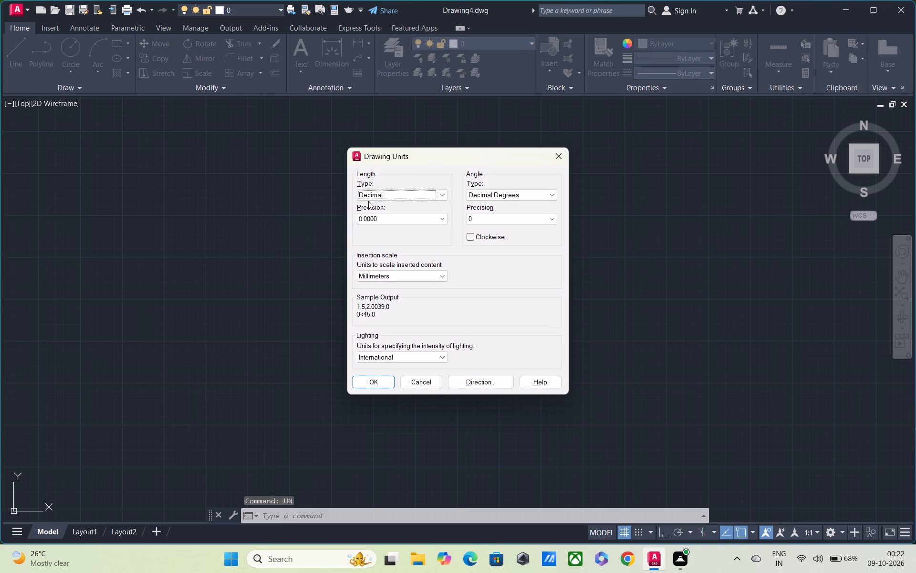
left_click(369, 189)
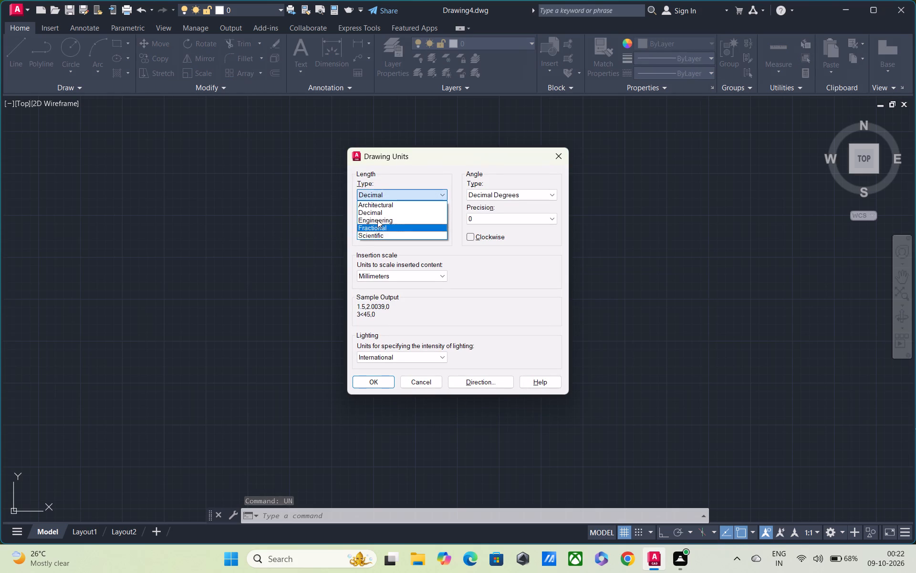
left_click(371, 204)
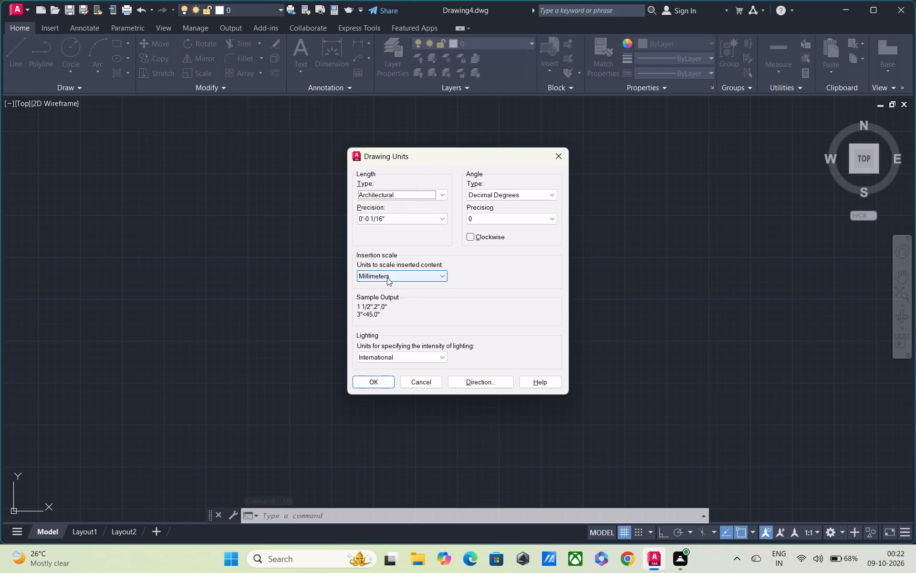
left_click(387, 277)
left_click(387, 293)
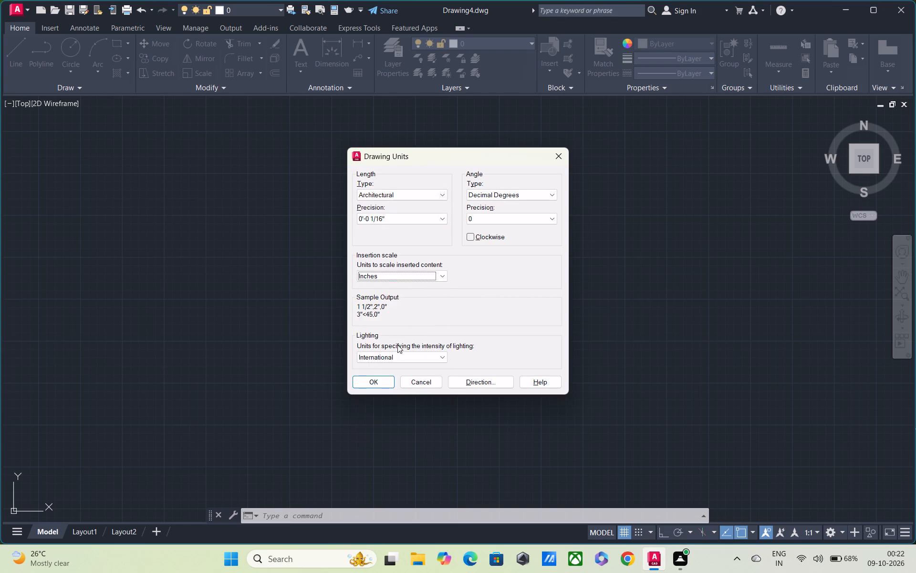
left_click(376, 380)
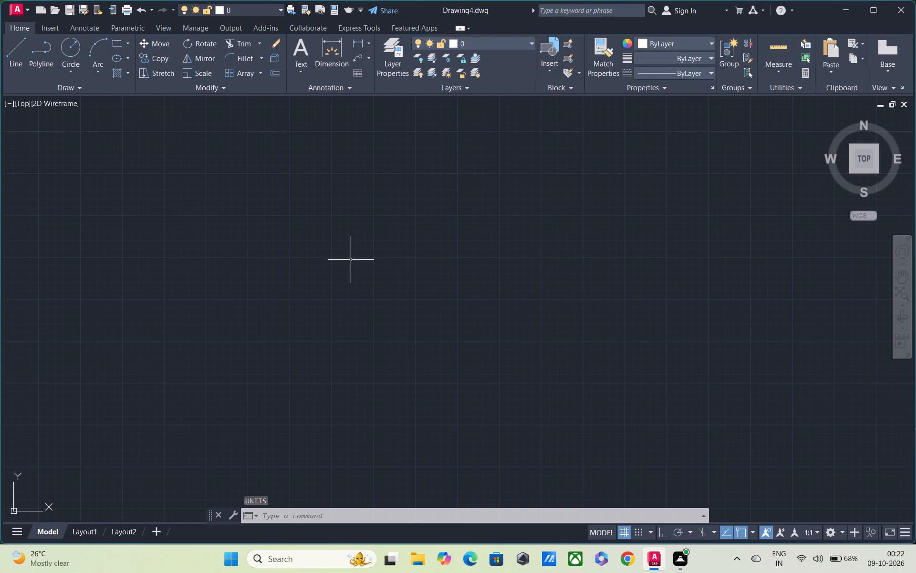
Open the Standard dimension style for modification and set its primary unit format to Architectural.
type("DIM")
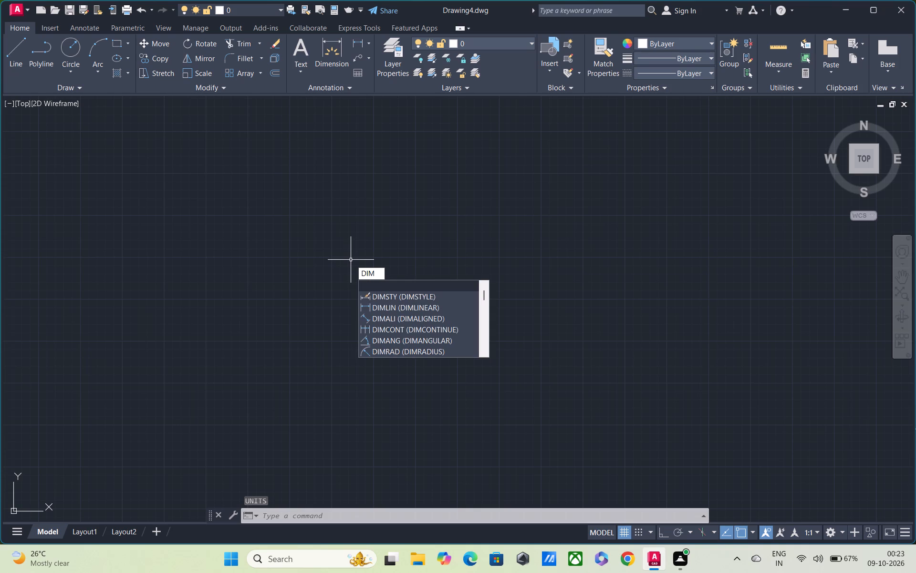
left_click(394, 293)
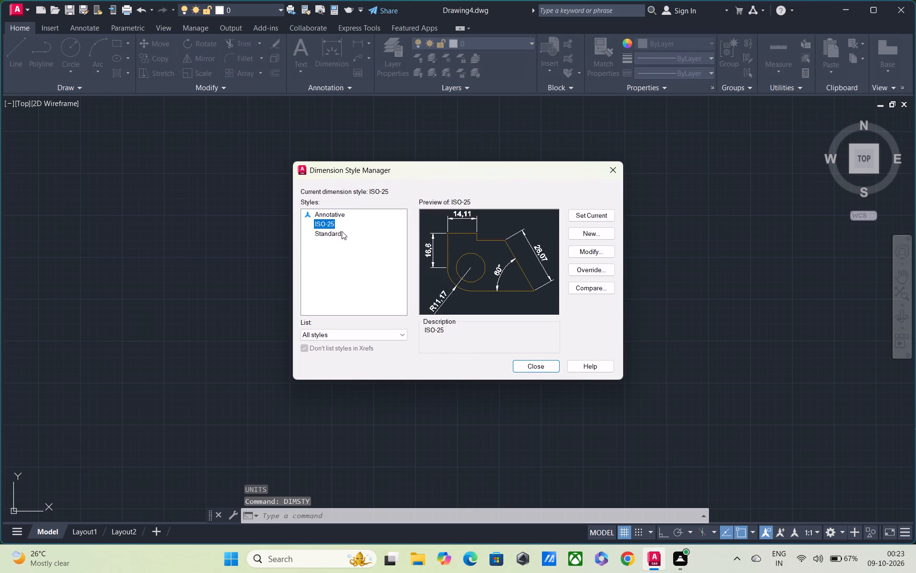
left_click(338, 230)
left_click(594, 251)
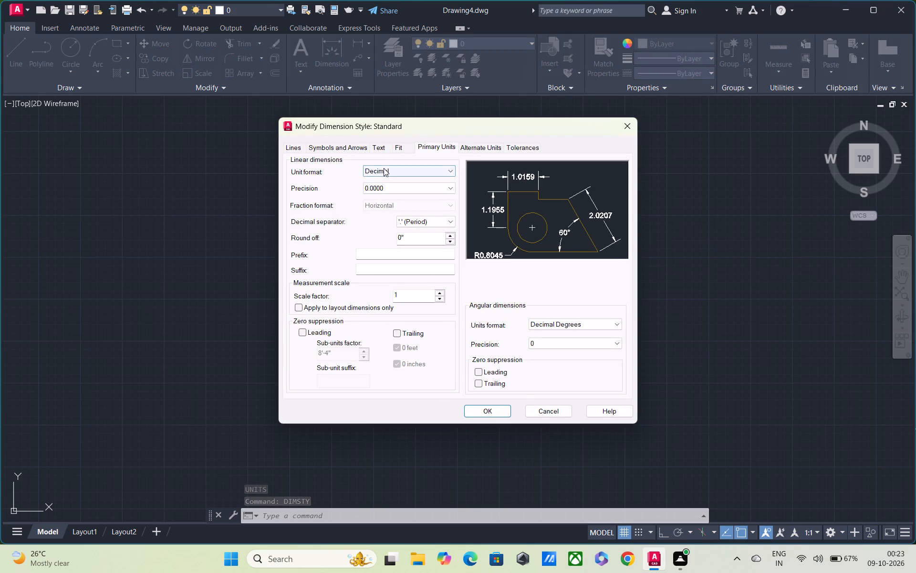
left_click(384, 168)
left_click(392, 202)
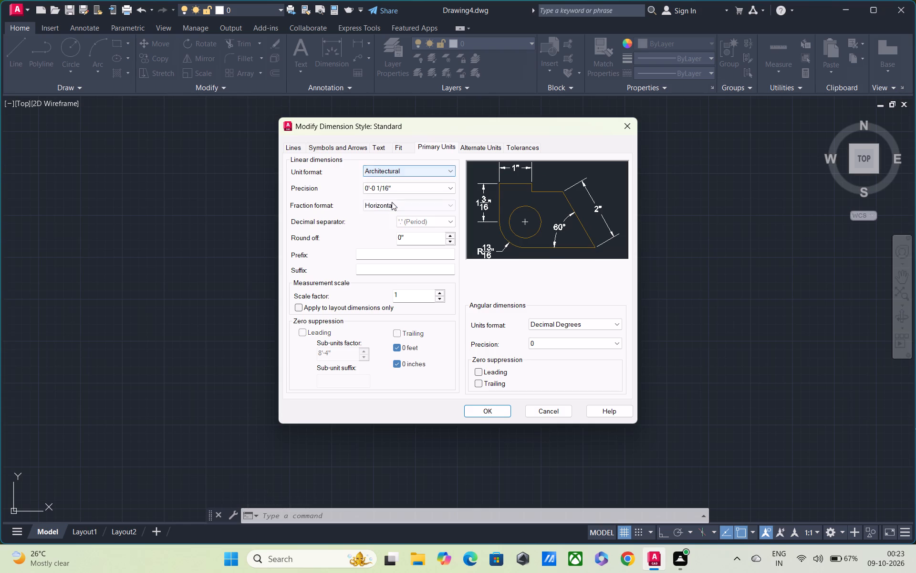
Set the Standard dimension style's text height to 6".
left_click(382, 147)
left_click(382, 147)
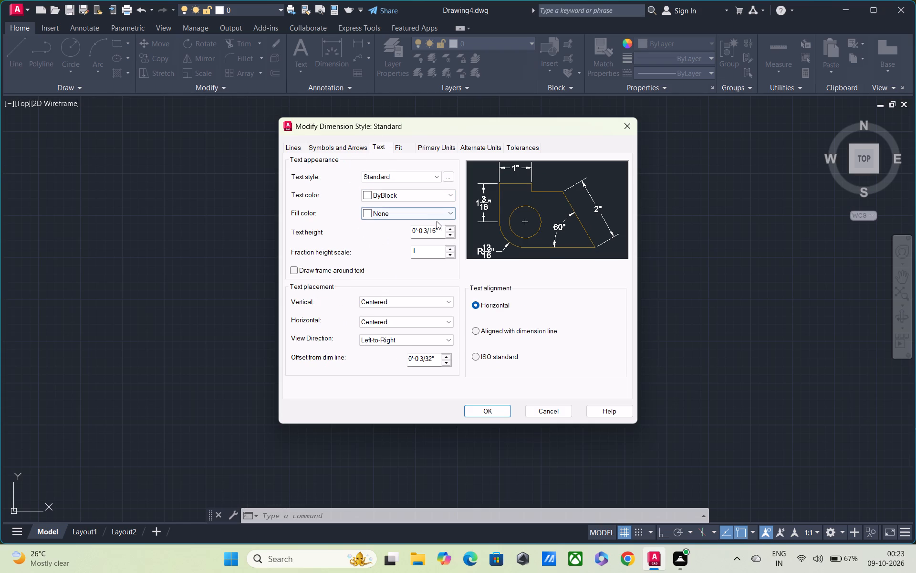
left_click_drag(437, 225, 368, 260)
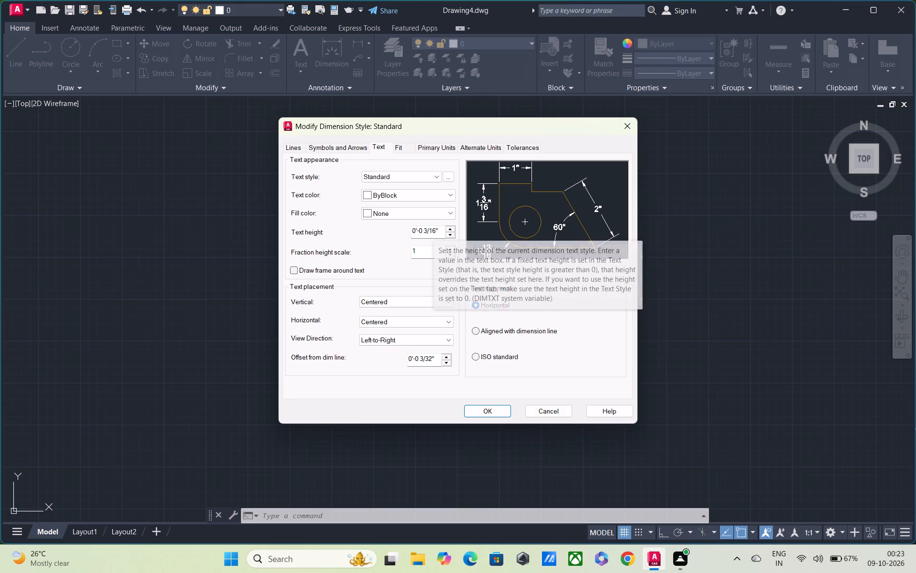
left_click_drag(438, 229, 347, 256)
key("BackSpace")
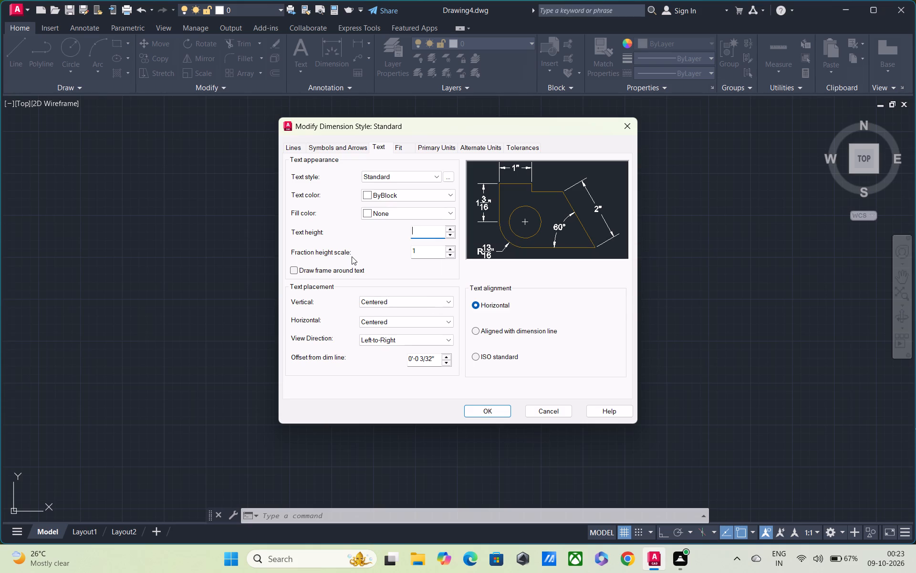
type("3\"")
key("BackSpace")
key("BackSpace")
type("6\"")
key("Return")
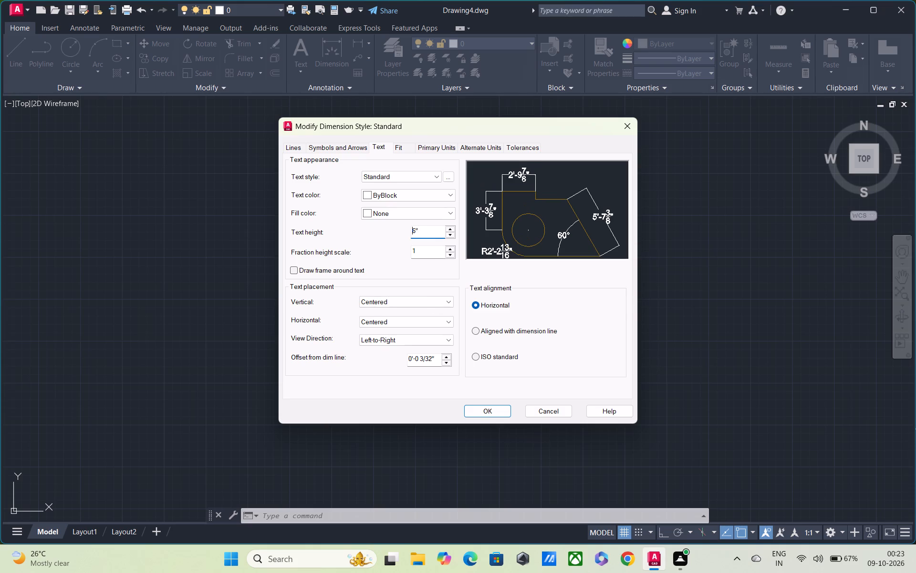
Set the Standard dimension style's arrow size to 6".
left_click(333, 149)
left_click_drag(322, 261, 321, 262)
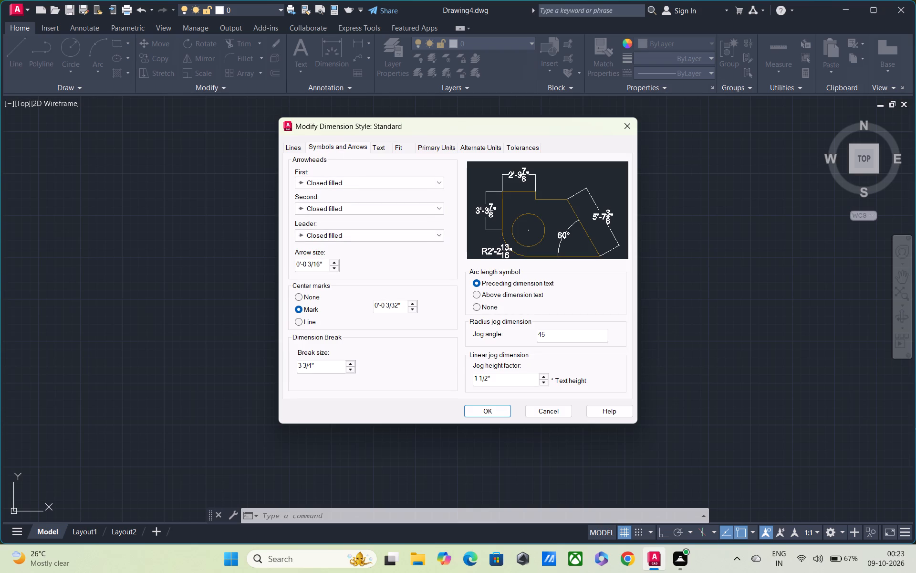
left_click_drag(321, 262, 256, 286)
key("BackSpace")
type("6\"")
key("Return")
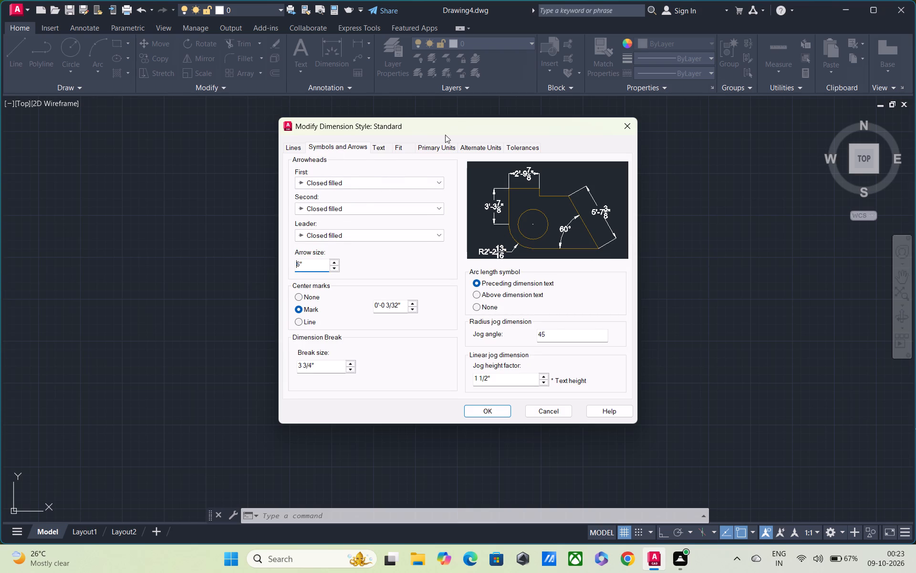
Suppress extension lines 1 and 2 in the Standard dimension style and apply the style changes.
left_click(446, 143)
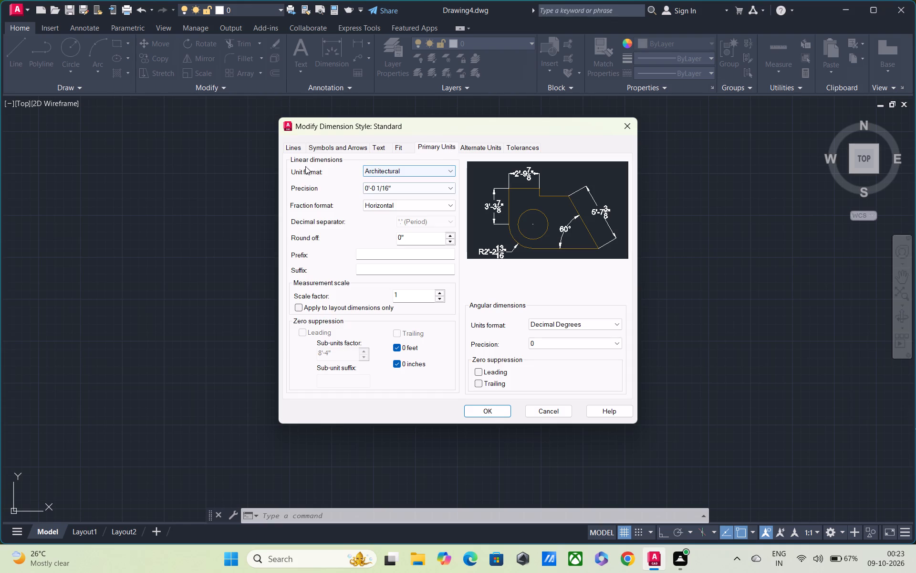
left_click(293, 144)
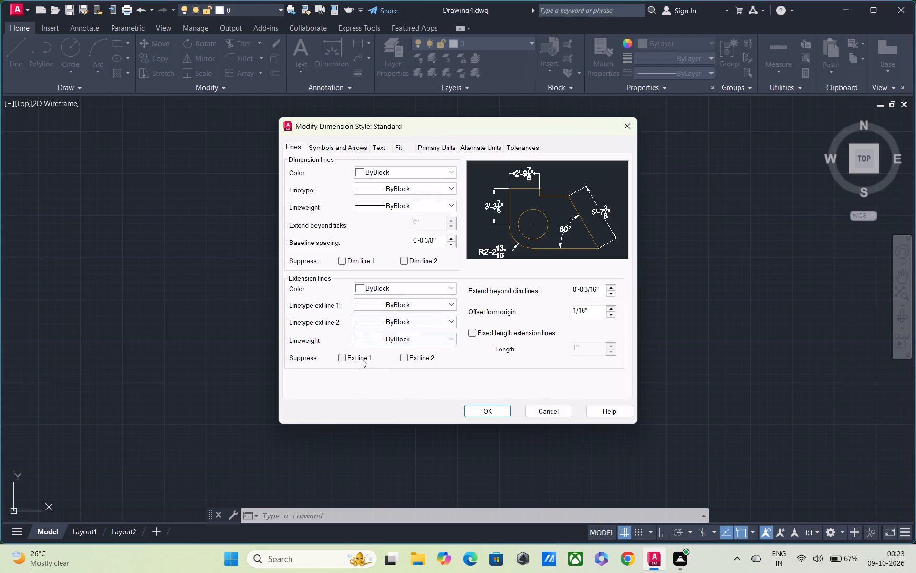
left_click(345, 356)
left_click(405, 359)
left_click(501, 409)
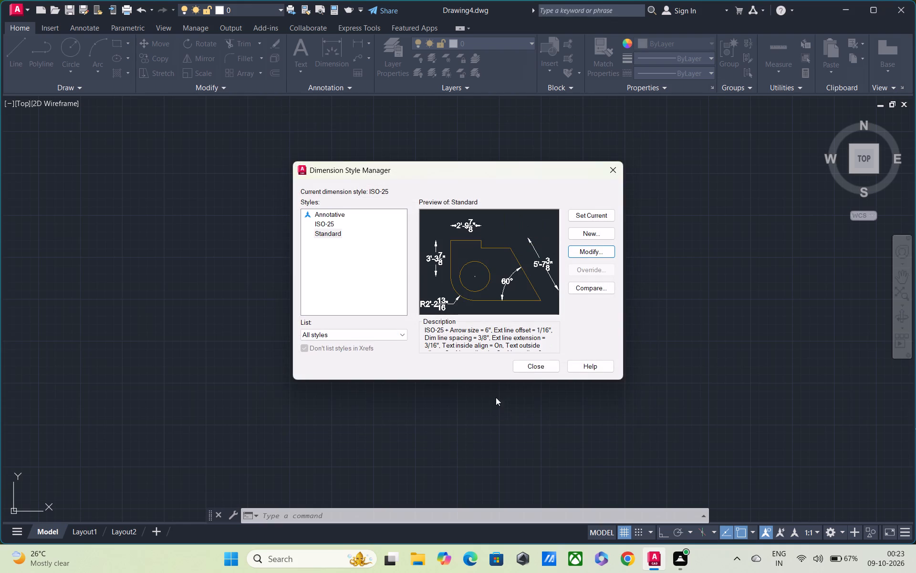
Make Standard the current dimension style and close the Dimension Style Manager.
left_click(588, 214)
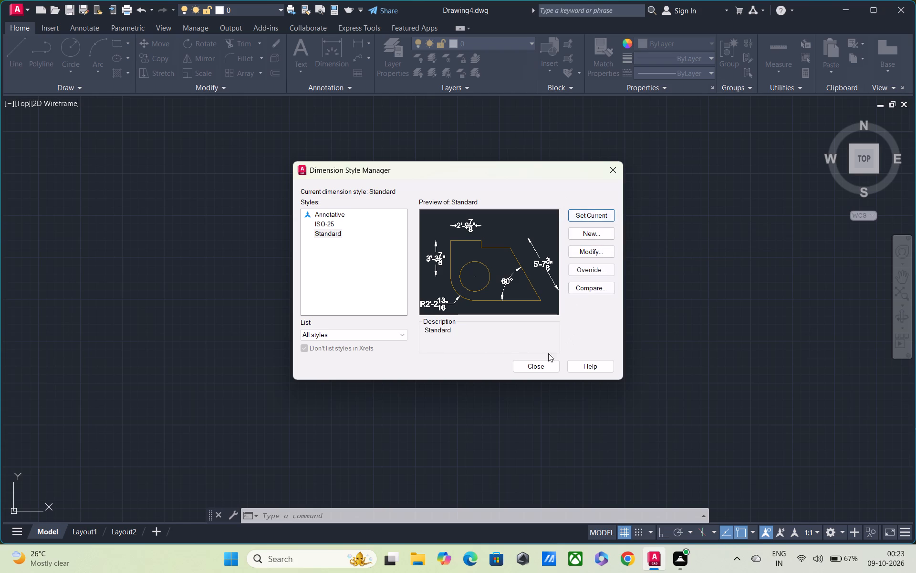
left_click(535, 369)
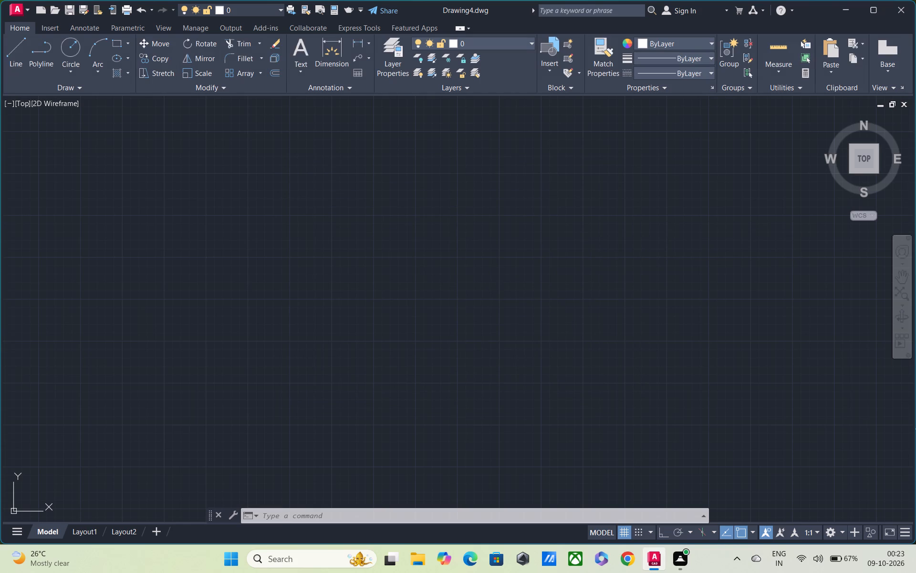
With Ortho on, draw a vertical line about 115'-5" long downward in the empty drawing area.
type("L")
key("space")
left_click_drag(327, 174, 329, 206)
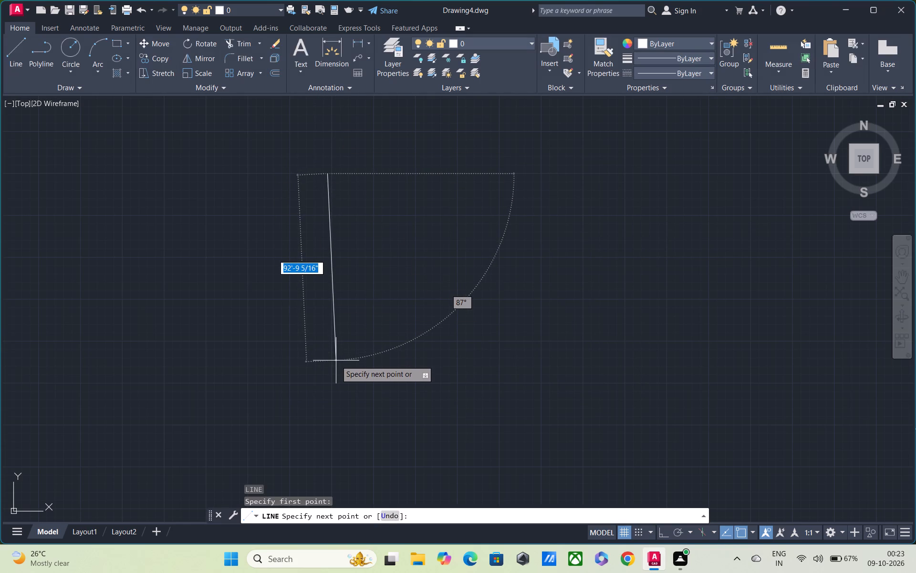
key("F8")
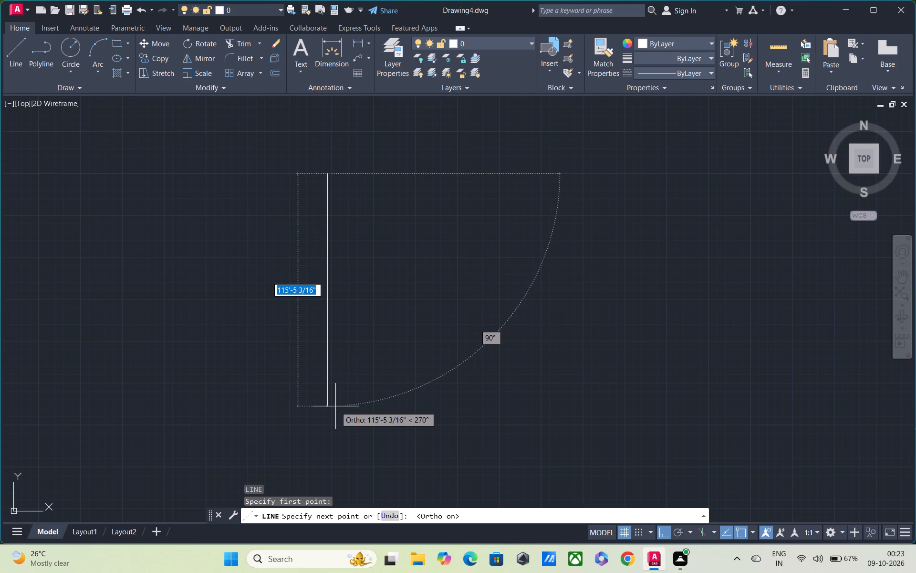
left_click(335, 406)
key("Escape")
Offset the vertical line 9" to its right.
type("O")
key("space")
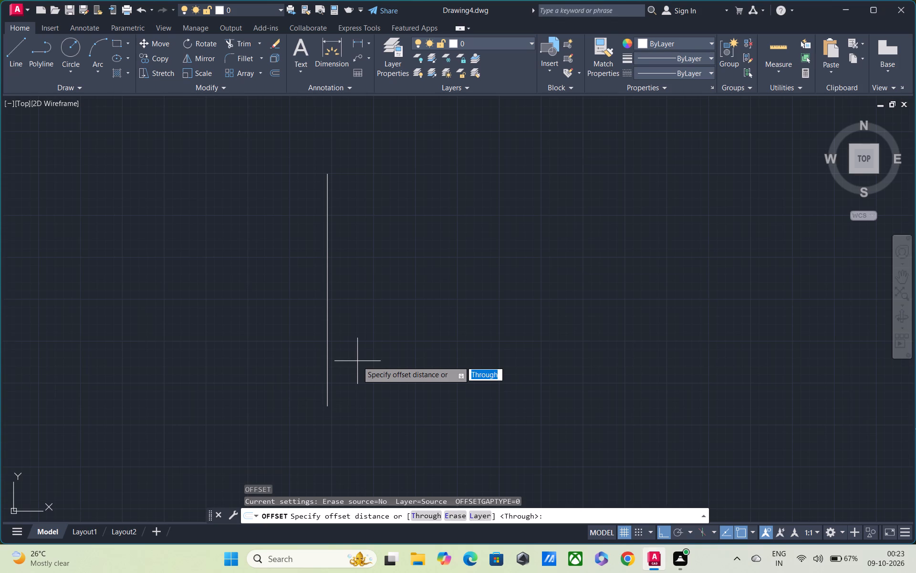
type("9\"")
key("Return")
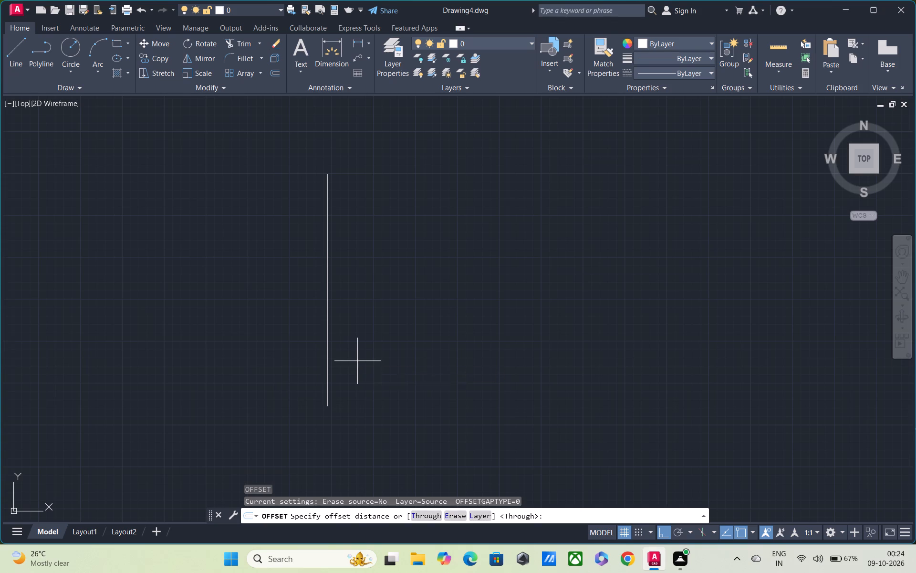
left_click(326, 296)
left_click(354, 298)
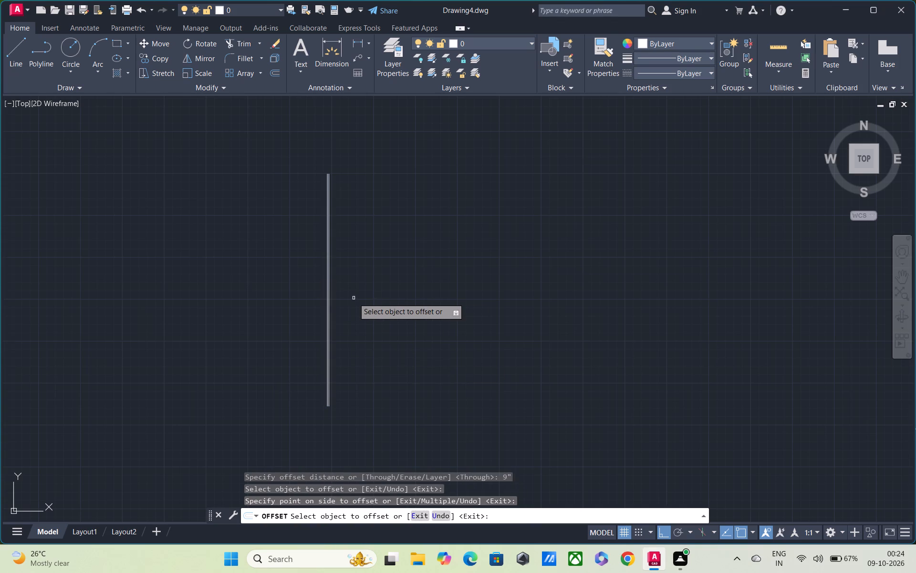
Offset the right line of the 9" pair 11' to the right, and offset the resulting line 6" further right.
scroll(337, 291, "up", 2)
left_click(315, 282)
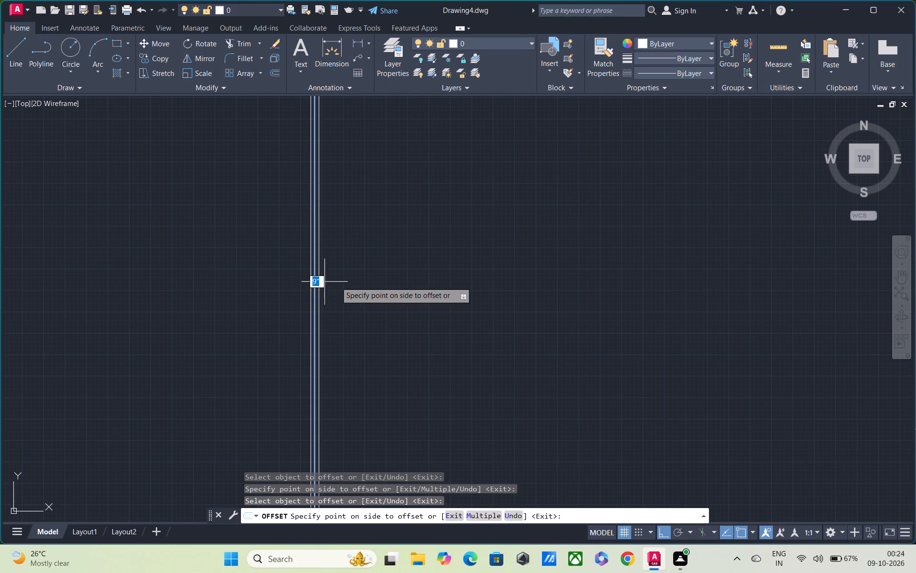
type("11'")
key("Return")
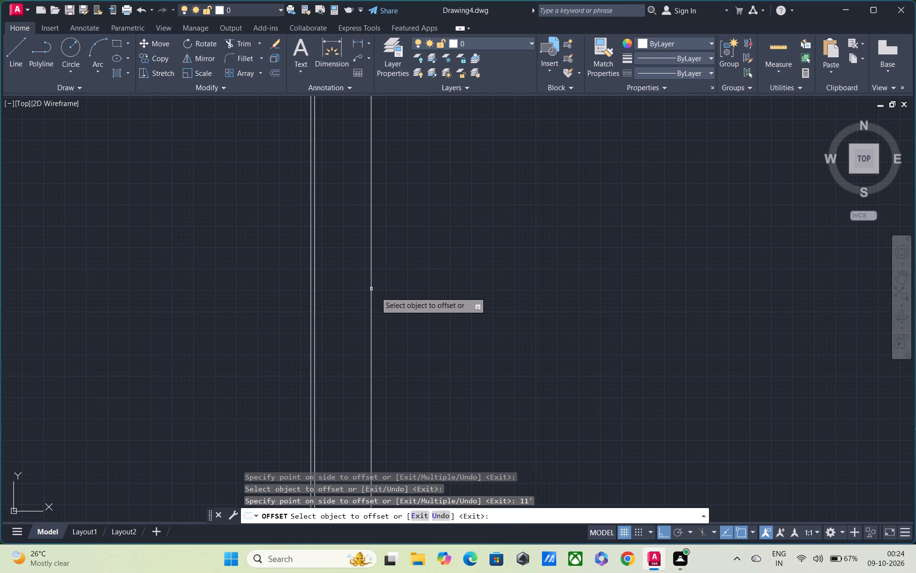
left_click(370, 281)
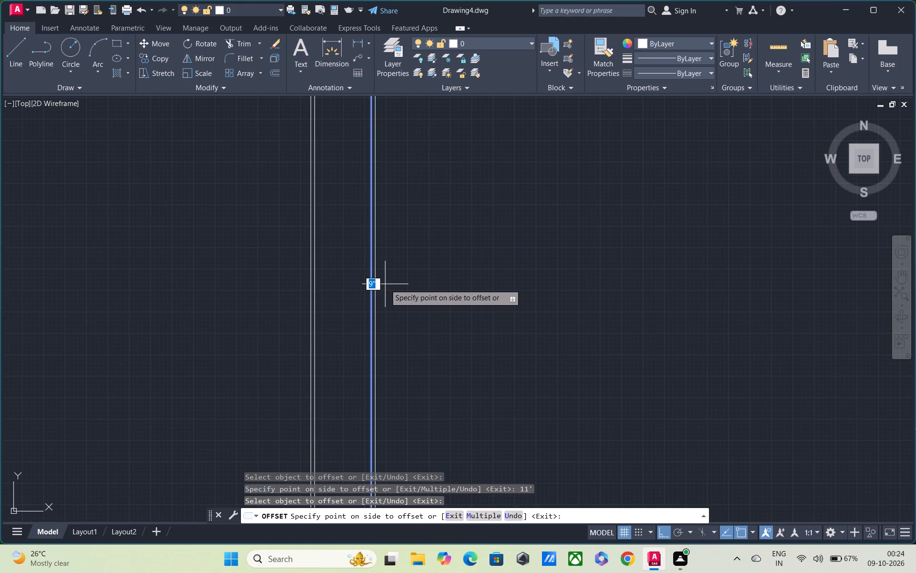
type("6\"")
key("Return")
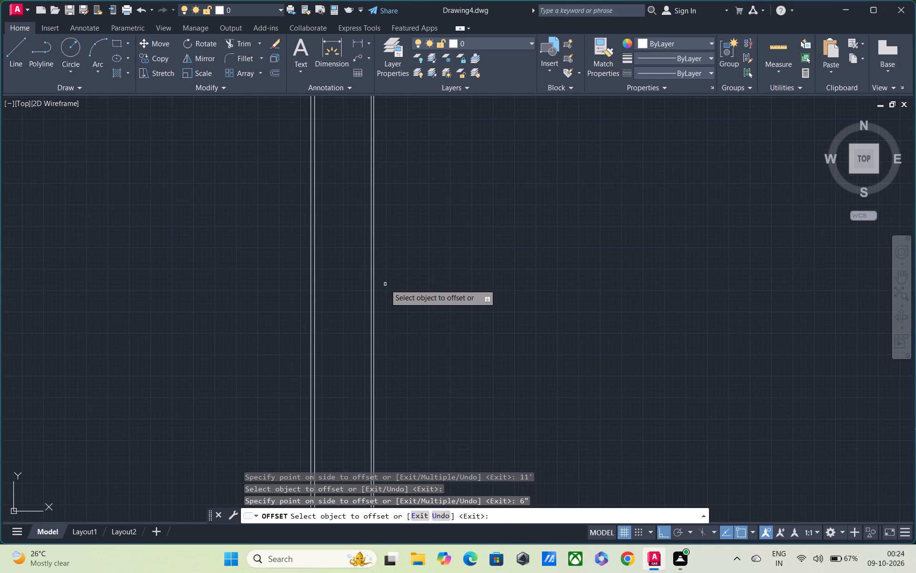
Offset the rightmost line of the 6" pair 8' to the right.
left_click_drag(374, 264, 379, 270)
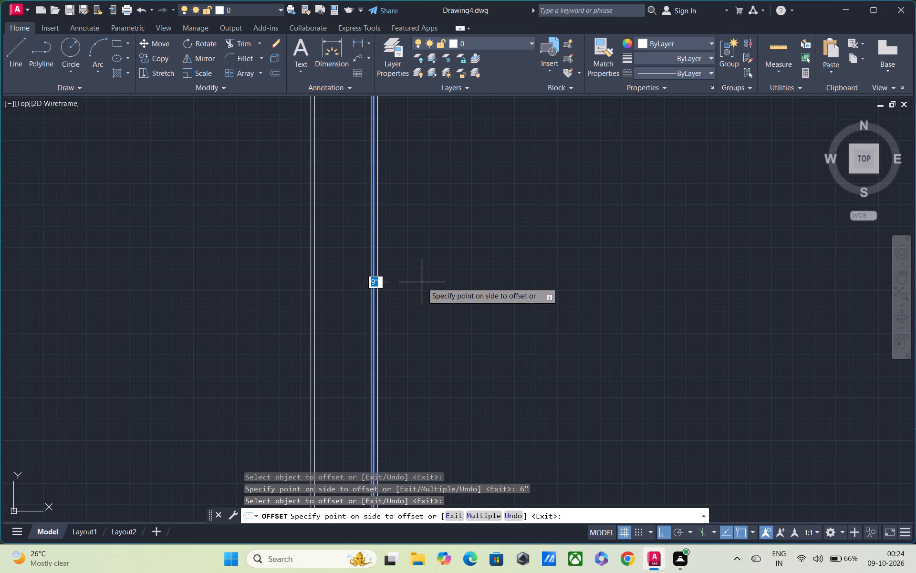
key("9")
key("BackSpace")
key("9")
key("BackSpace")
type("8'")
key("Return")
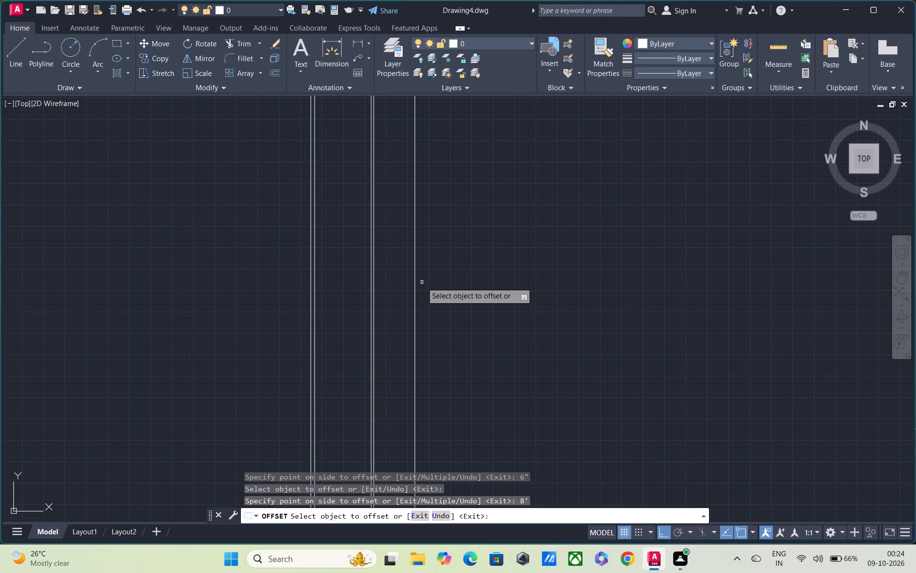
Offset the rightmost vertical line 9" further to the right.
left_click(416, 261)
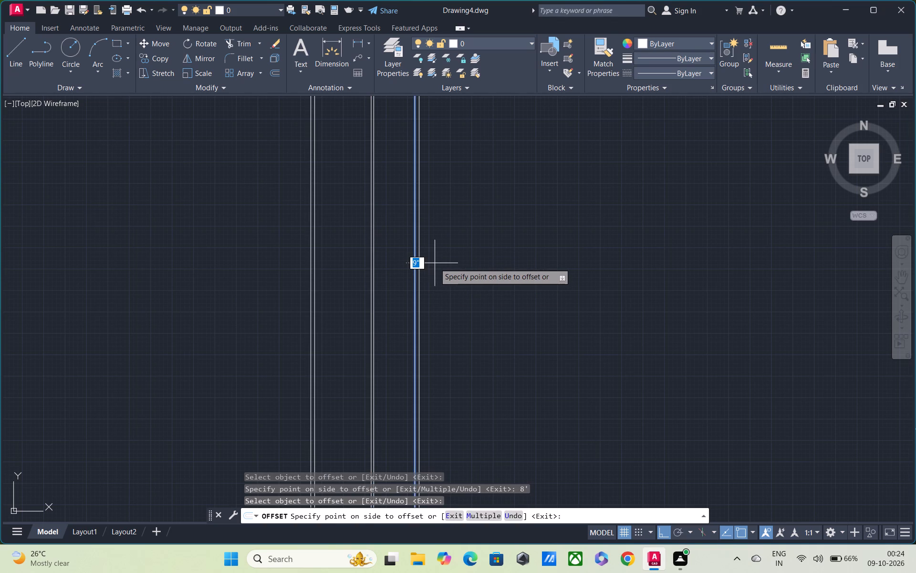
left_click(432, 256)
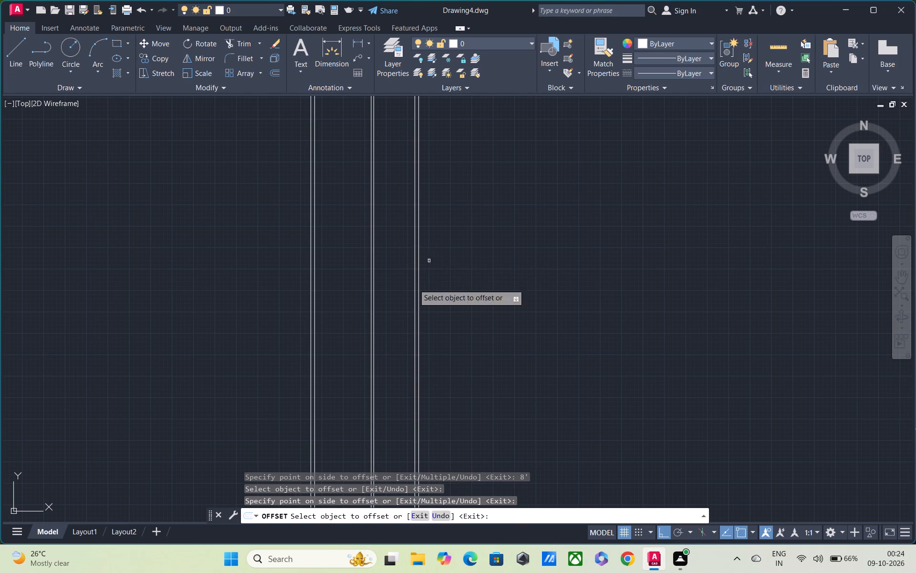
Draw a horizontal line about 21' long across the tops of all the vertical lines, from the leftmost to the rightmost line.
scroll(384, 297, "down", 1)
middle_click_drag(385, 302, 390, 329)
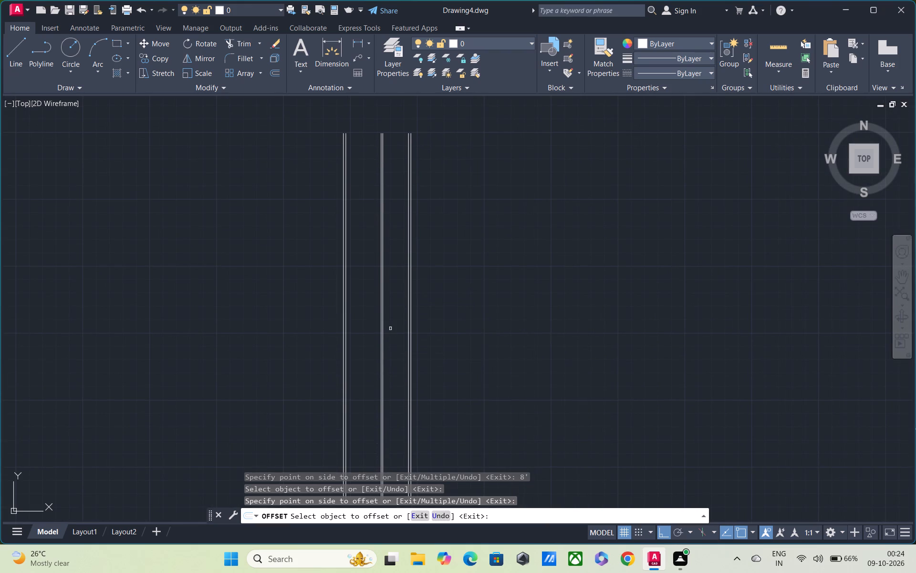
type("L")
key("space")
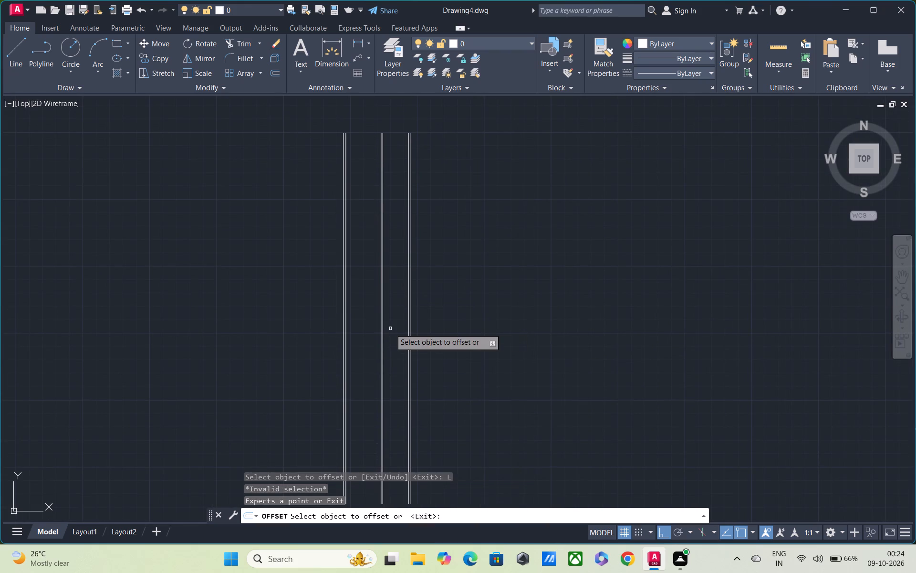
key("Escape")
type("L")
key("space")
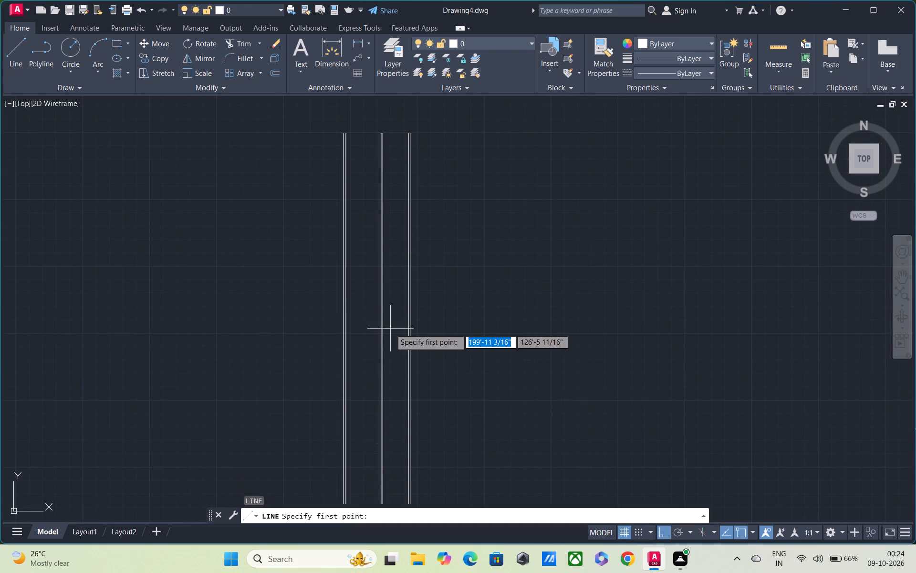
middle_click_drag(350, 197, 370, 288)
scroll(370, 233, "up", 1)
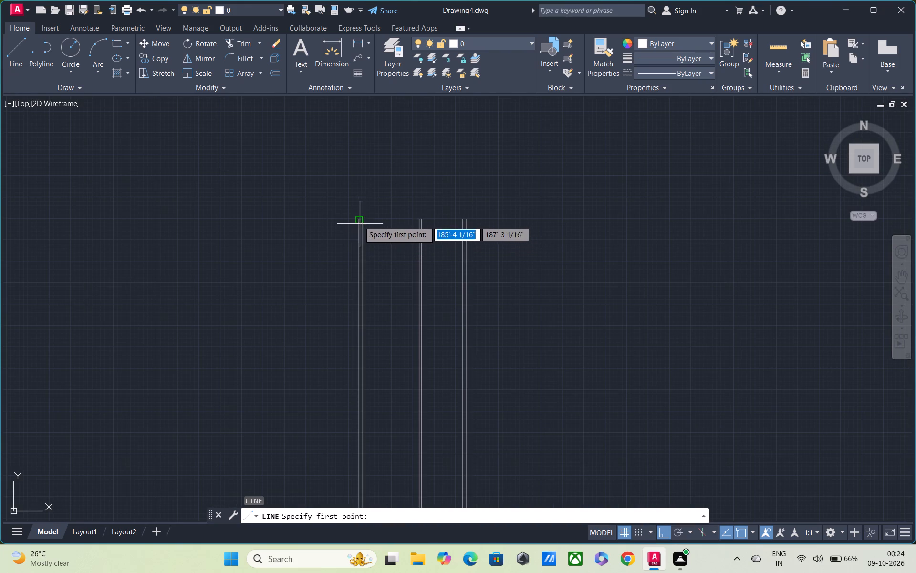
left_click(358, 220)
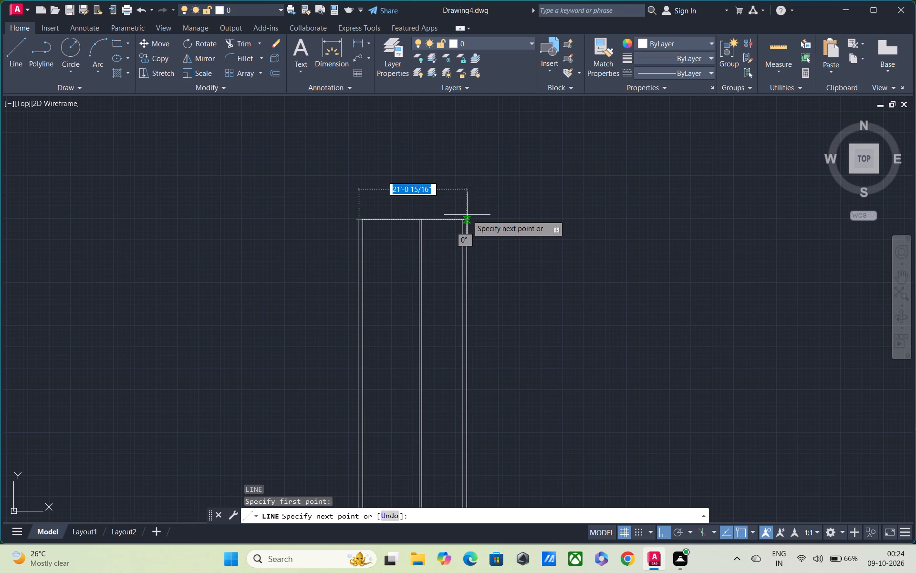
left_click(467, 215)
key("Escape")
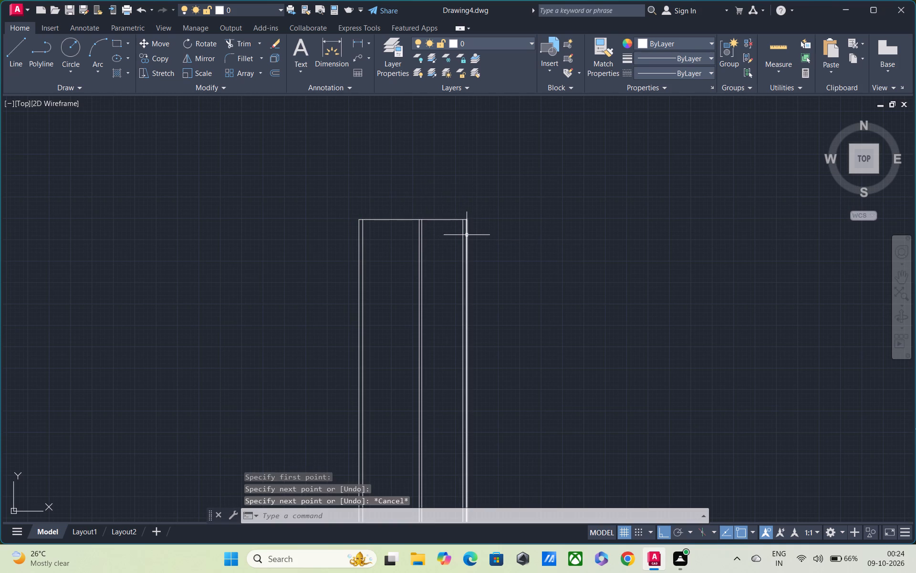
Offset the top horizontal line 9" downward.
type("O")
key("space")
key("9")
key("shift+quotedbl")
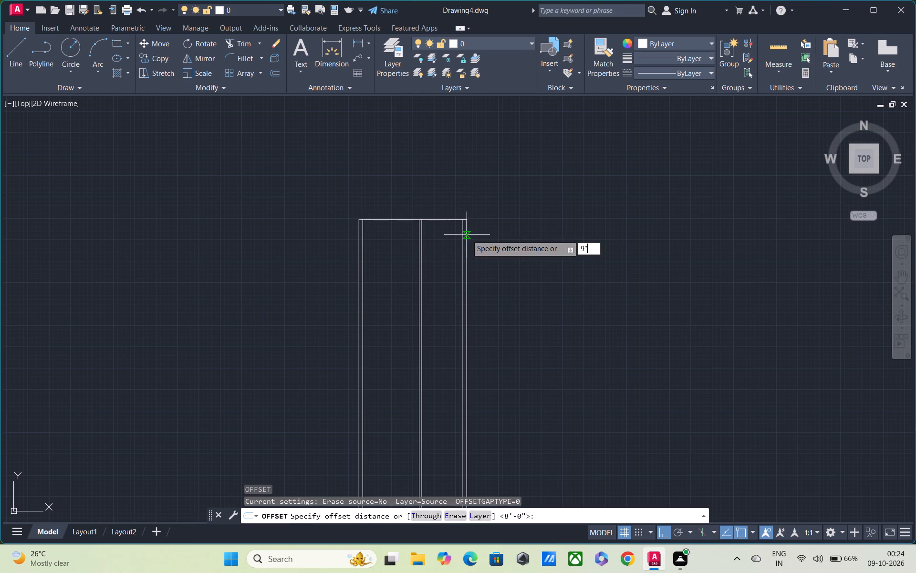
key("Return")
left_click_drag(451, 218, 451, 225)
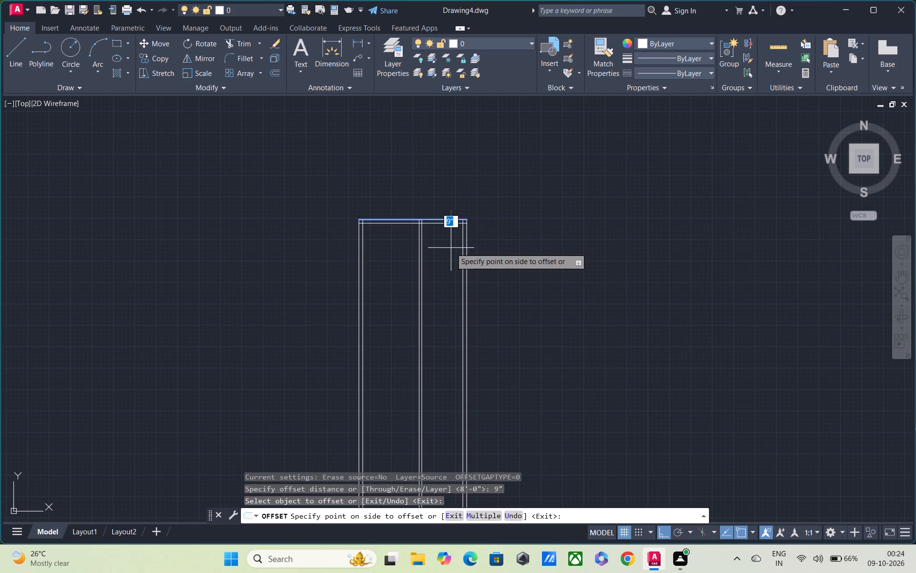
left_click(451, 248)
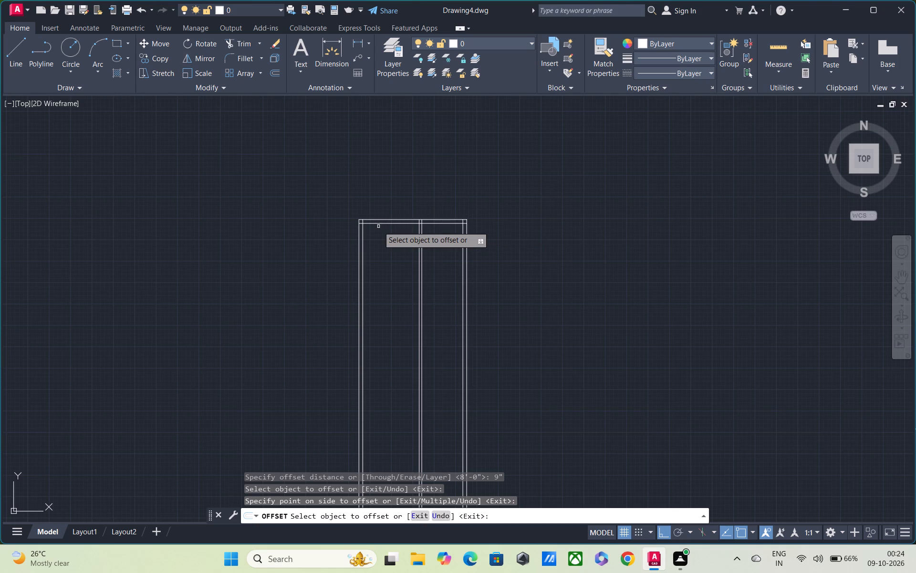
key("Escape")
Trim the overlapping wall lines at both upper corners and where the middle partition meets the top wall.
type("TR")
key("space")
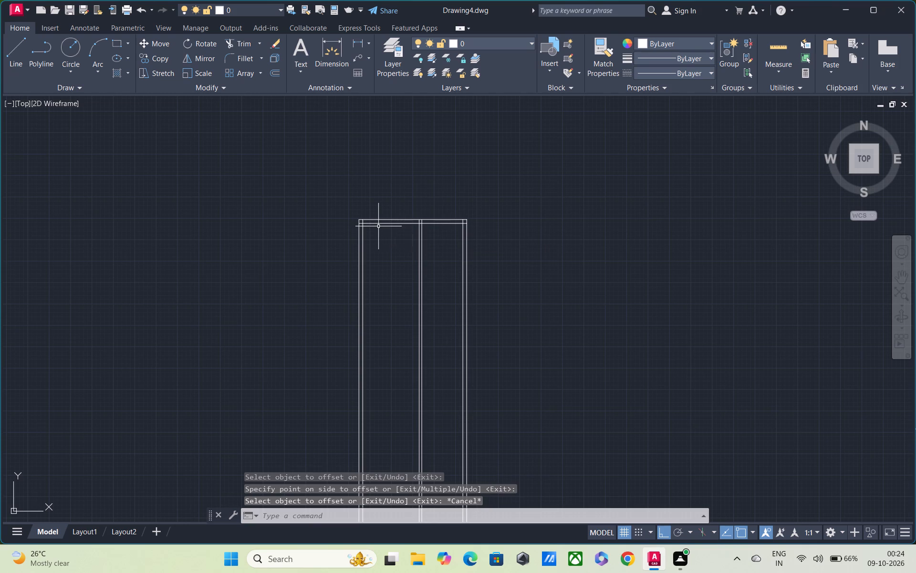
scroll(376, 223, "up", 5)
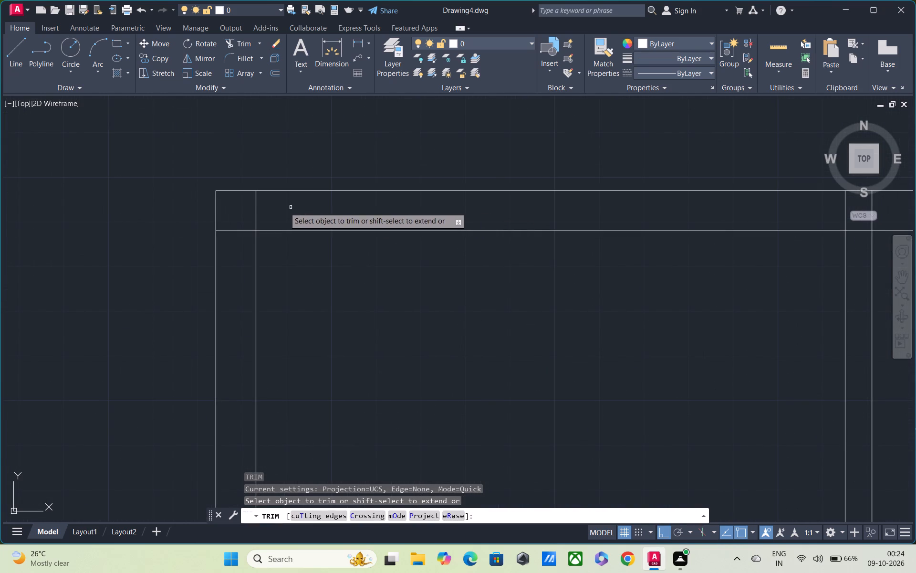
left_click_drag(281, 207, 228, 249)
scroll(231, 245, "down", 3)
scroll(391, 244, "up", 2)
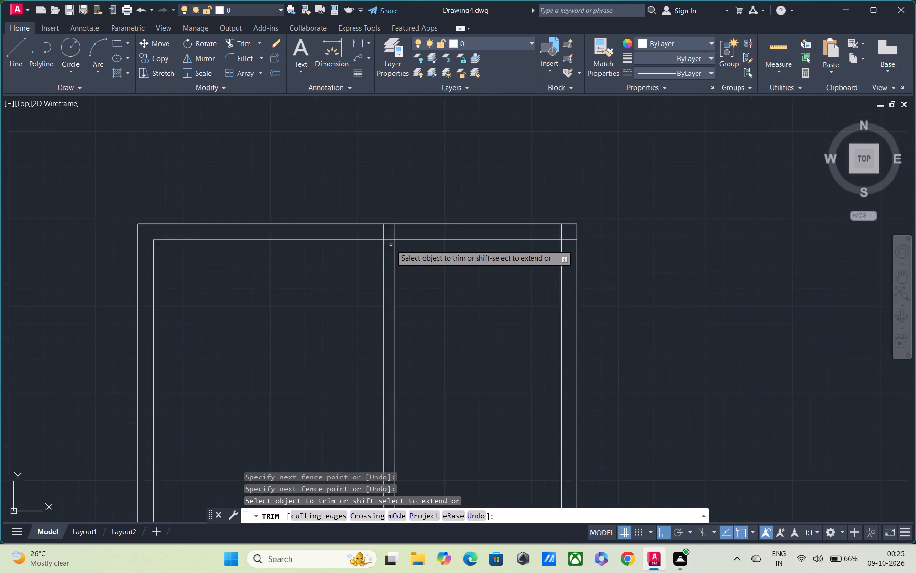
scroll(391, 244, "up", 1)
left_click_drag(350, 204, 421, 212)
left_click_drag(394, 215, 391, 259)
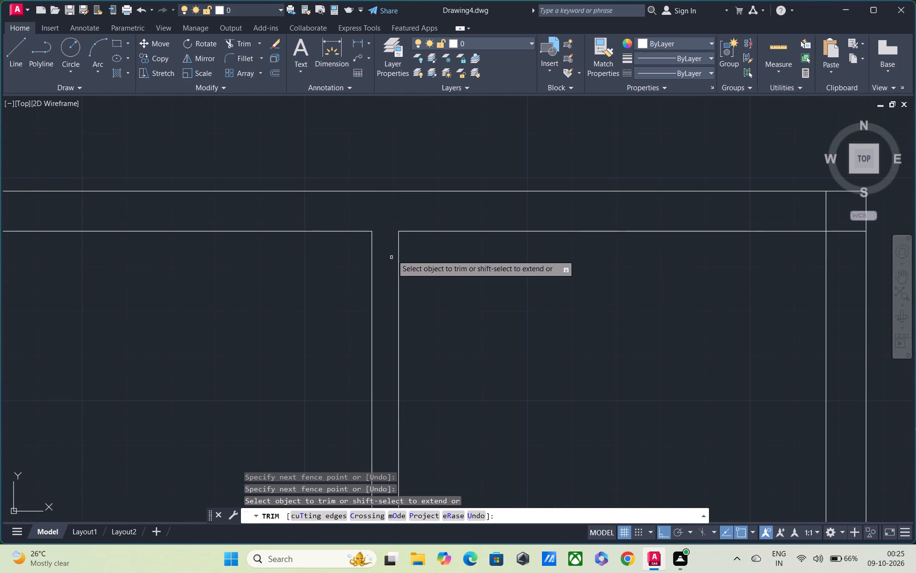
scroll(399, 246, "down", 3)
scroll(538, 242, "up", 3)
left_click_drag(441, 226, 471, 263)
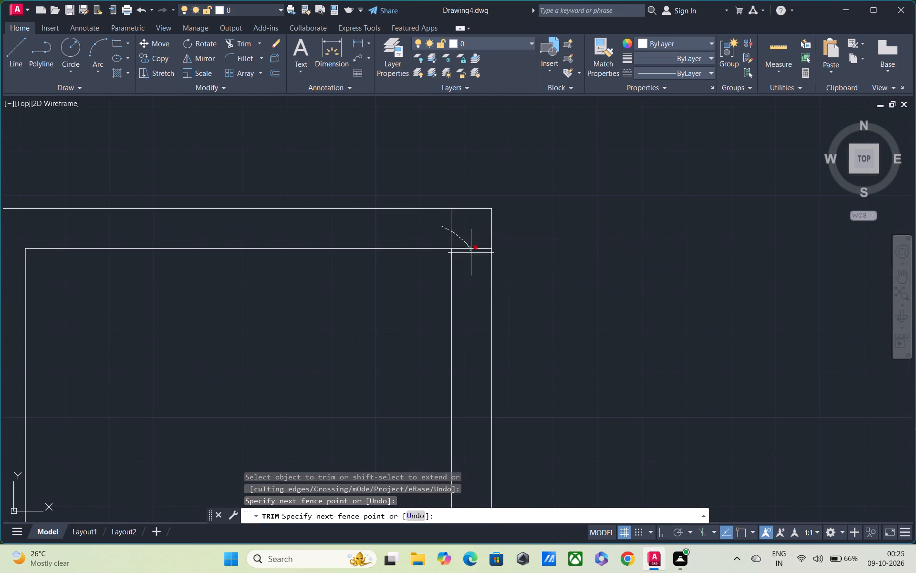
left_click_drag(471, 263, 471, 269)
scroll(471, 269, "down", 3)
middle_click_drag(389, 297, 407, 274)
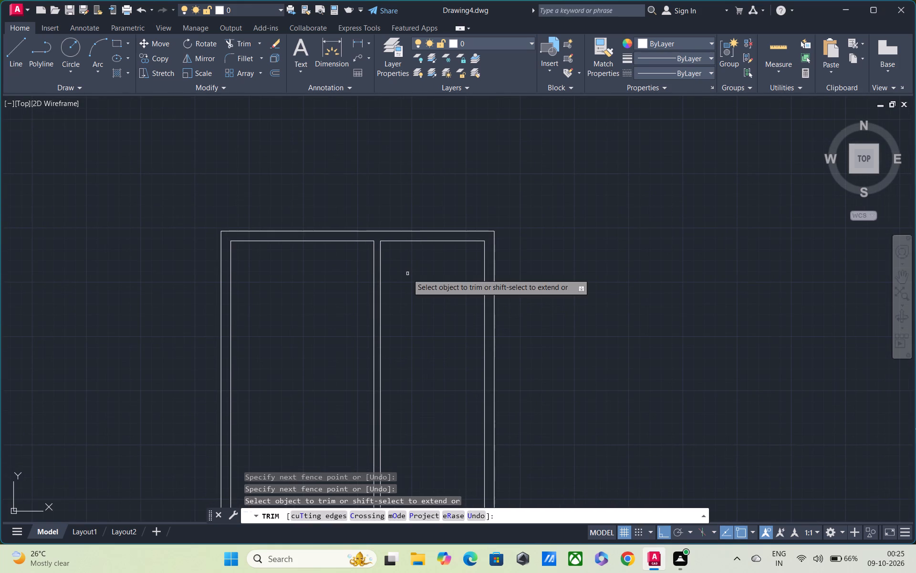
key("Escape")
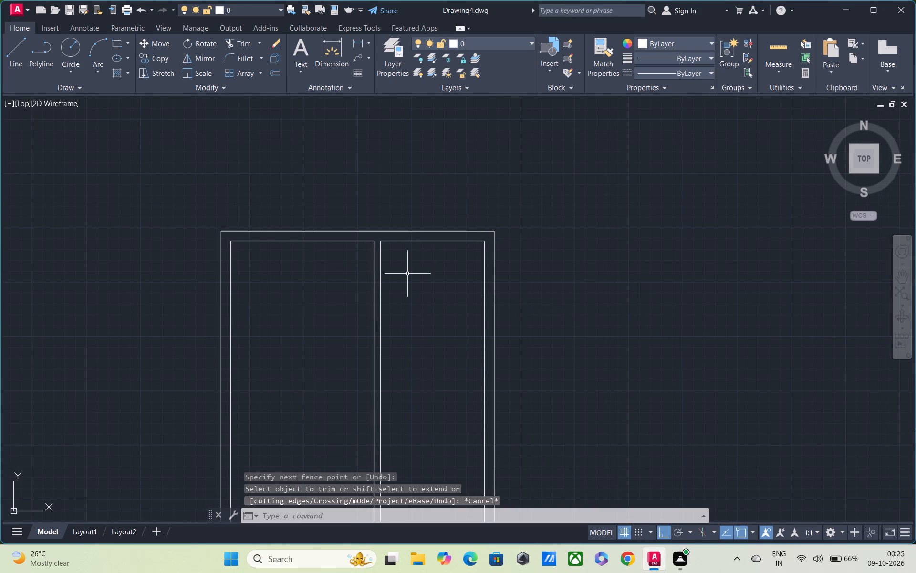
Offset the left room's inner top line 11' downward, and offset the resulting line 6" further down.
type("O")
key("space")
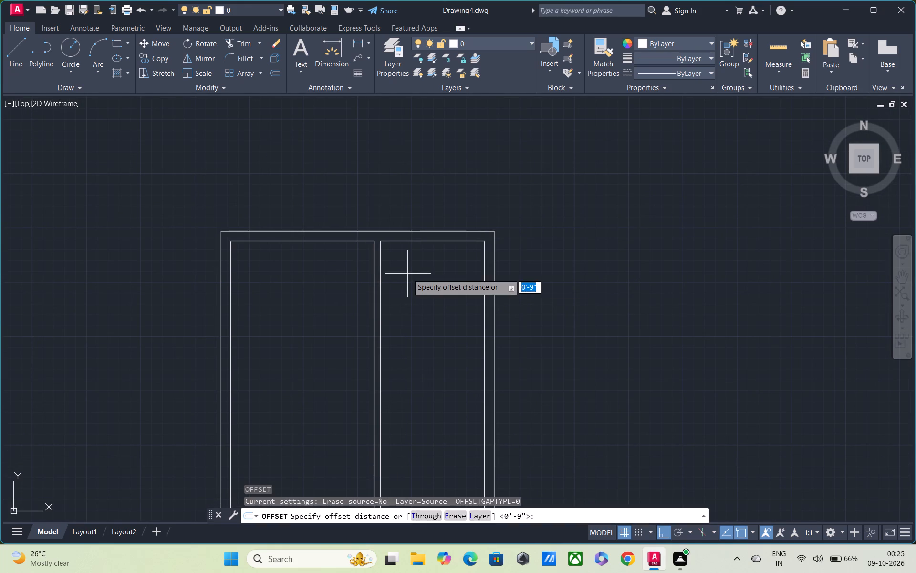
type("11'")
key("Return")
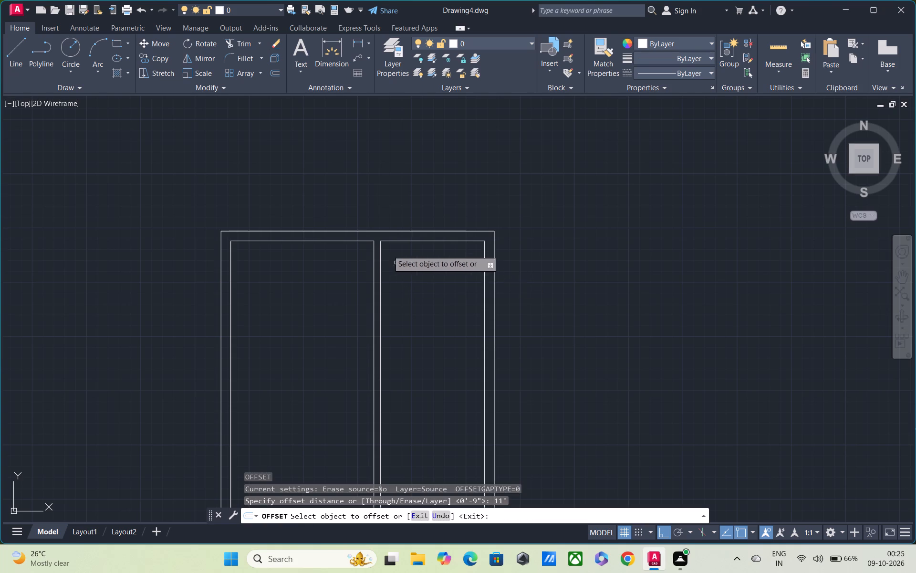
left_click(346, 244)
left_click(344, 240)
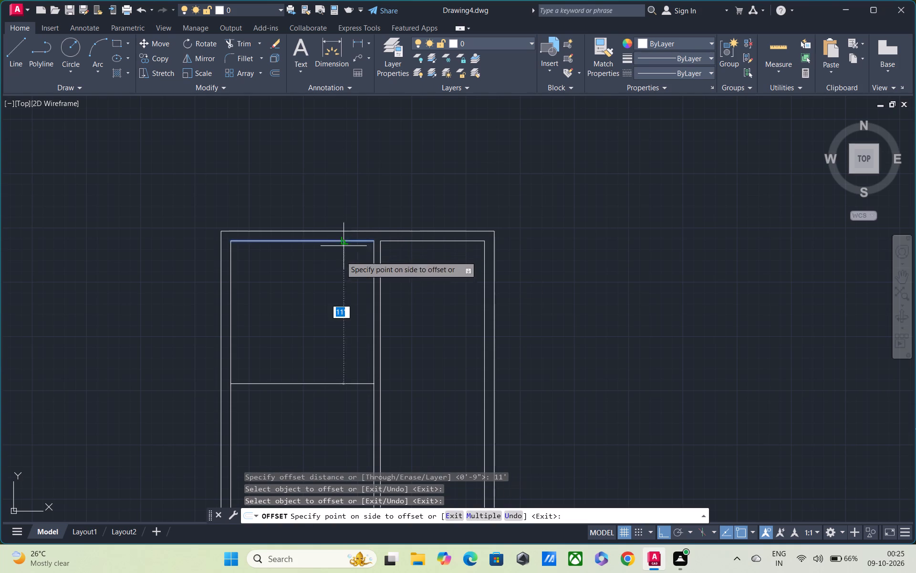
left_click(333, 289)
left_click(312, 382)
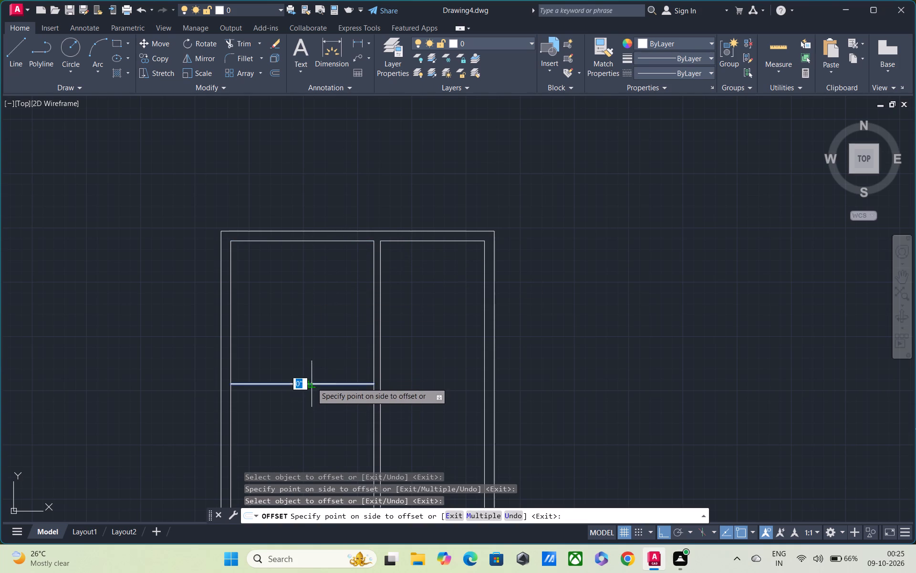
type("6\"")
key("Return")
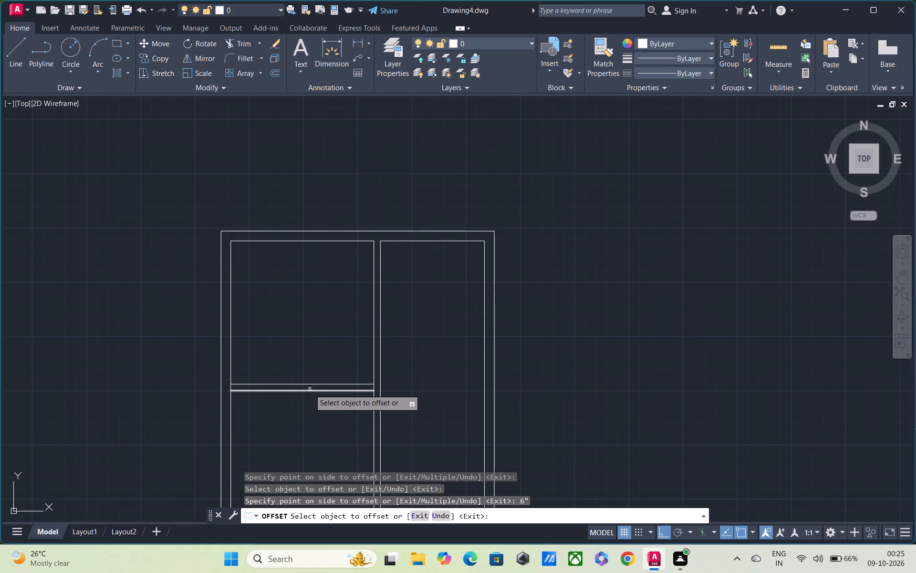
Offset the right room's inner top line 11' downward, and offset the resulting line 6" further down.
left_click(411, 241)
left_click(415, 296)
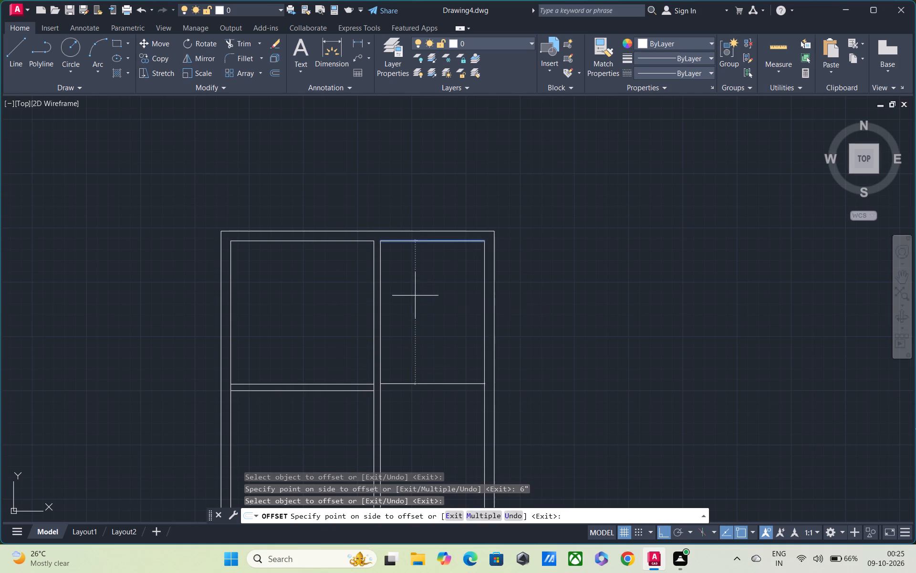
left_click(414, 383)
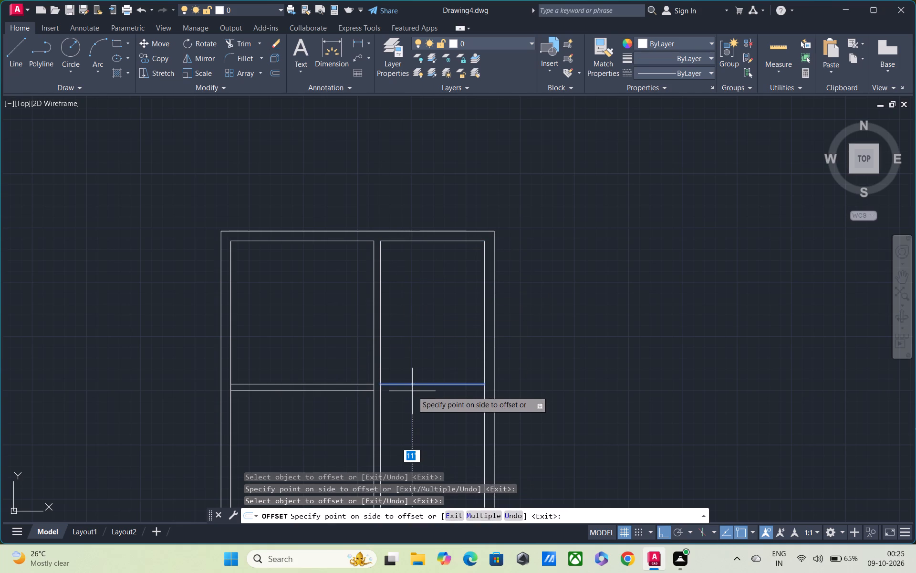
type("6\"")
key("Return")
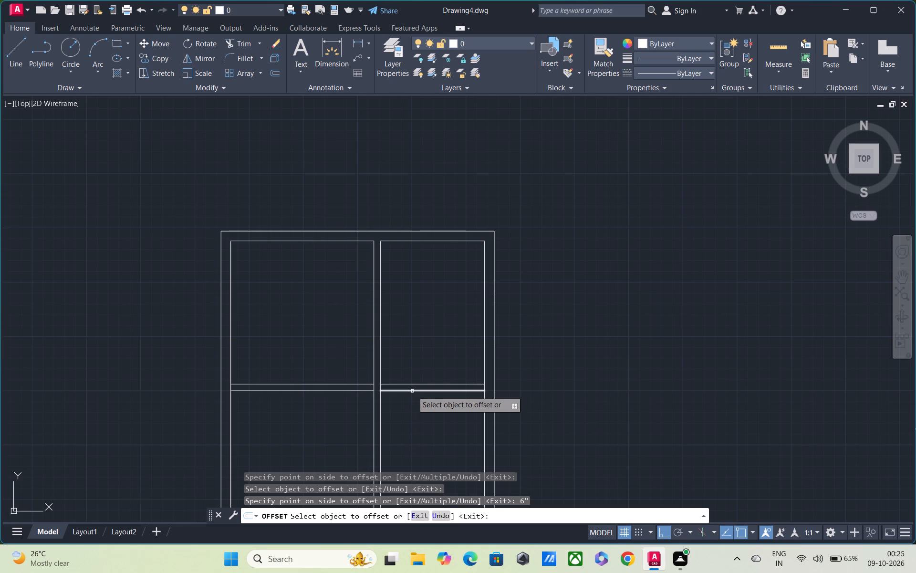
Offset the lower line of the left horizontal partition 7' downward, and offset the resulting line 6" further down.
middle_click_drag(406, 353, 442, 97)
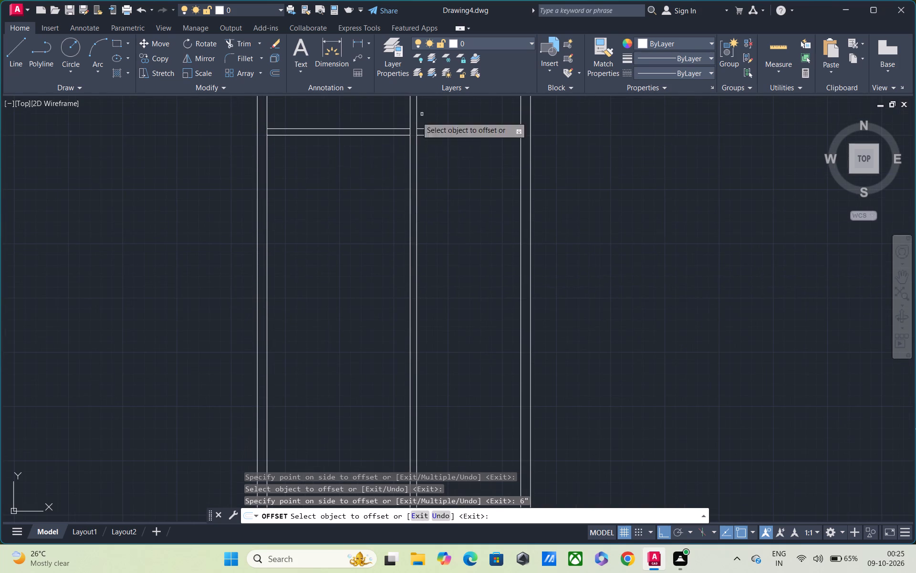
left_click(314, 135)
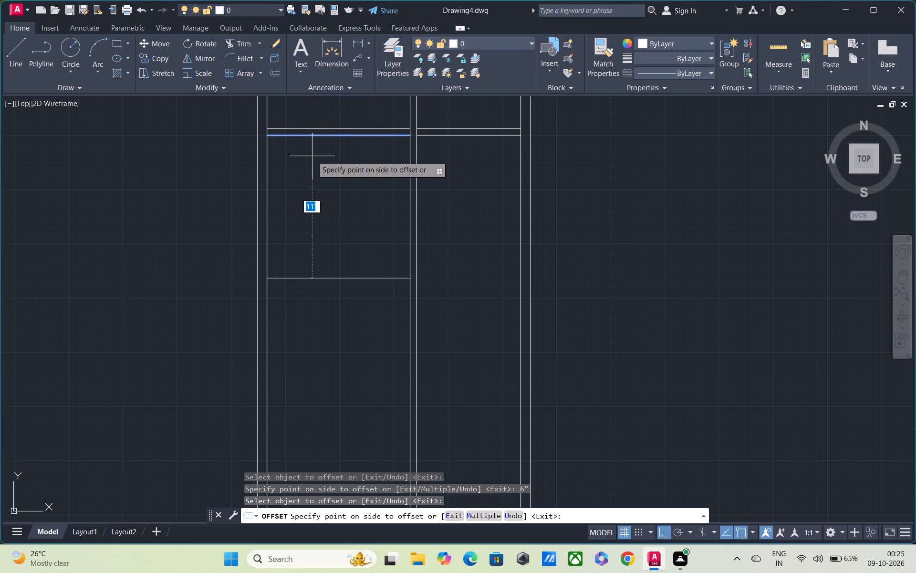
type("7'")
key("Return")
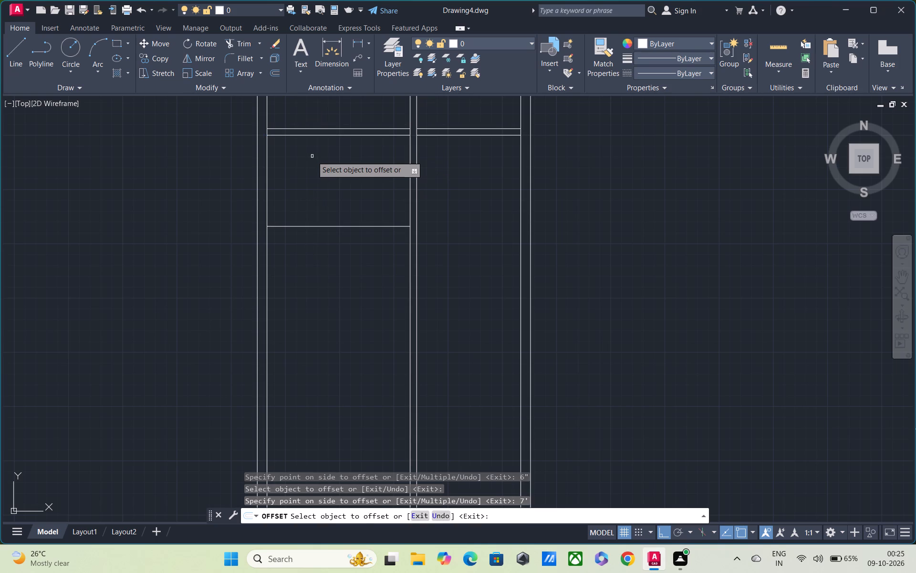
left_click(310, 227)
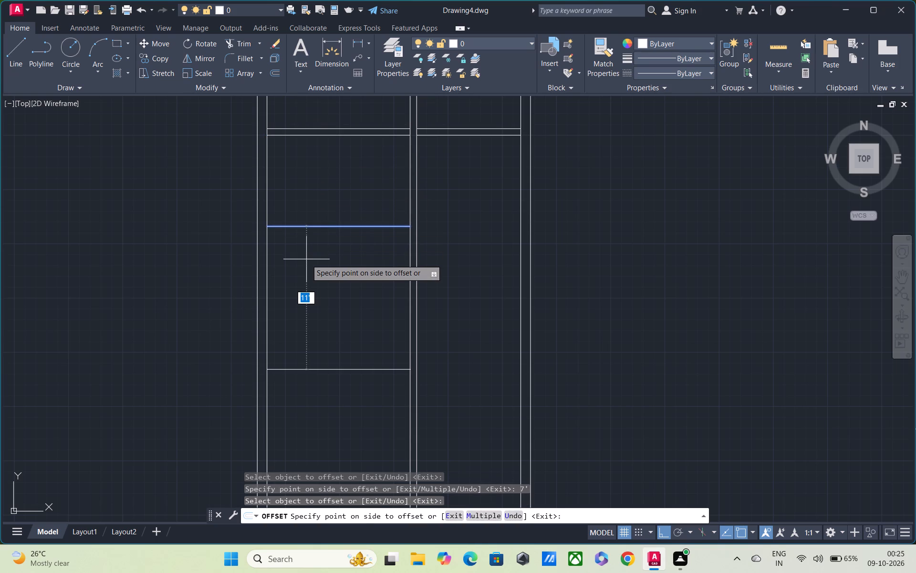
type("6\"")
key("Return")
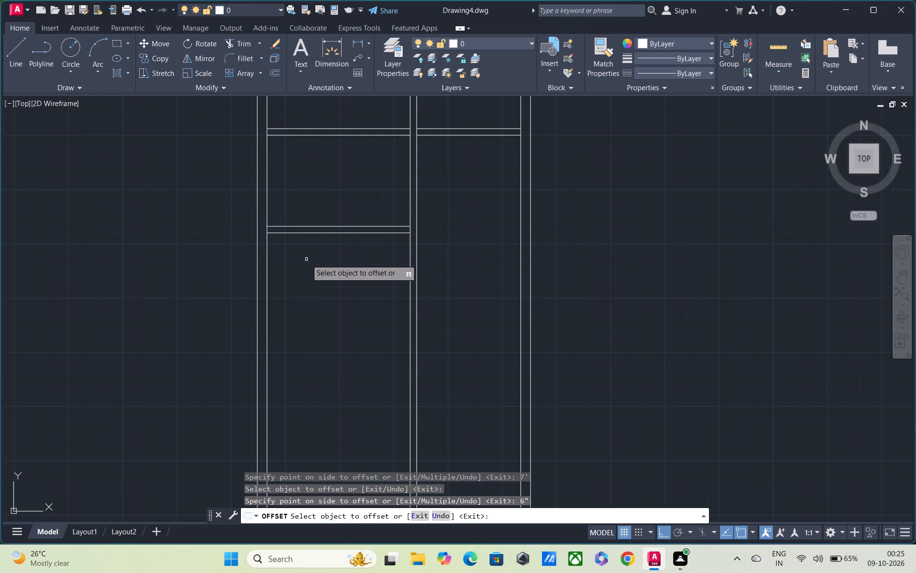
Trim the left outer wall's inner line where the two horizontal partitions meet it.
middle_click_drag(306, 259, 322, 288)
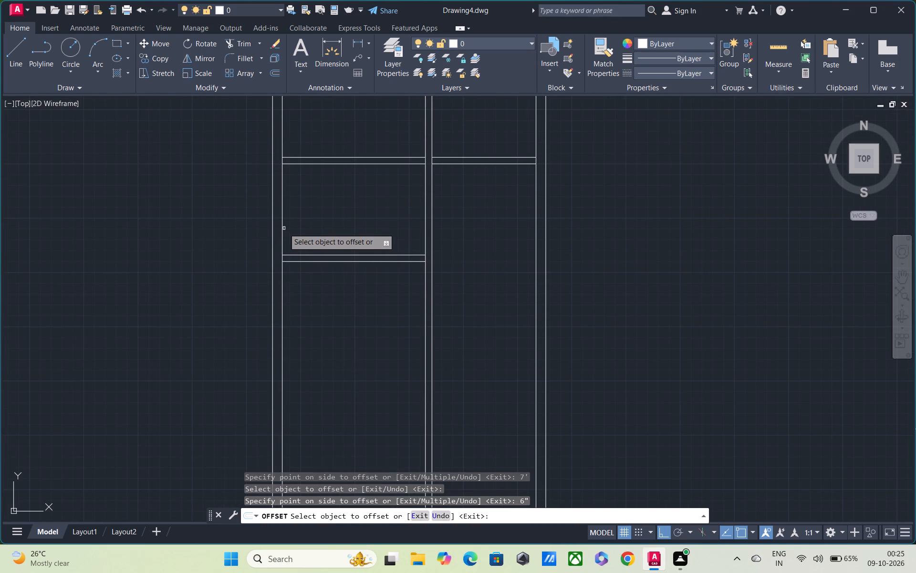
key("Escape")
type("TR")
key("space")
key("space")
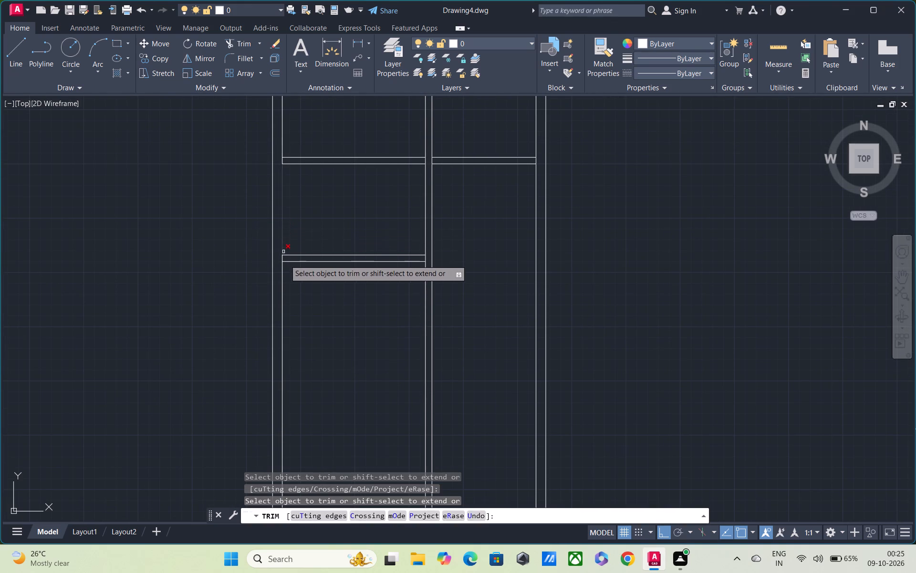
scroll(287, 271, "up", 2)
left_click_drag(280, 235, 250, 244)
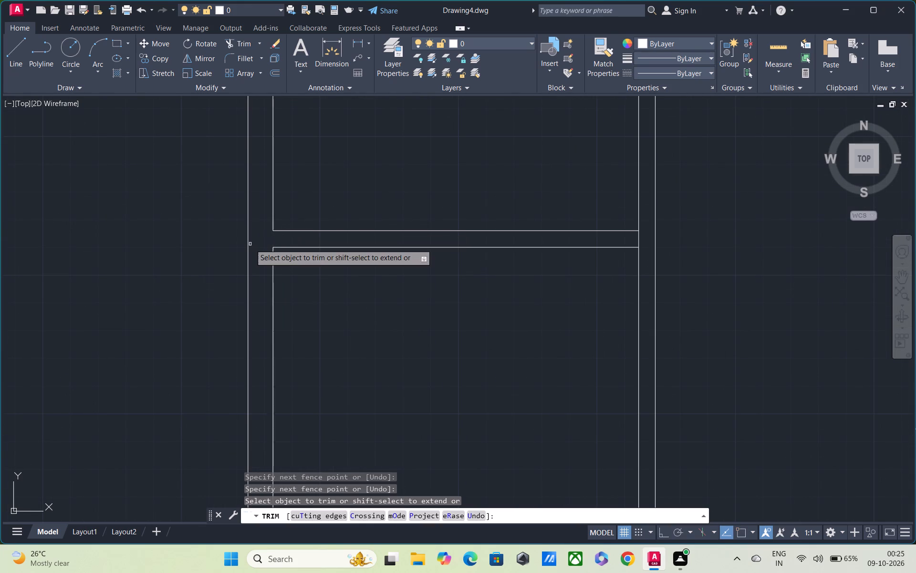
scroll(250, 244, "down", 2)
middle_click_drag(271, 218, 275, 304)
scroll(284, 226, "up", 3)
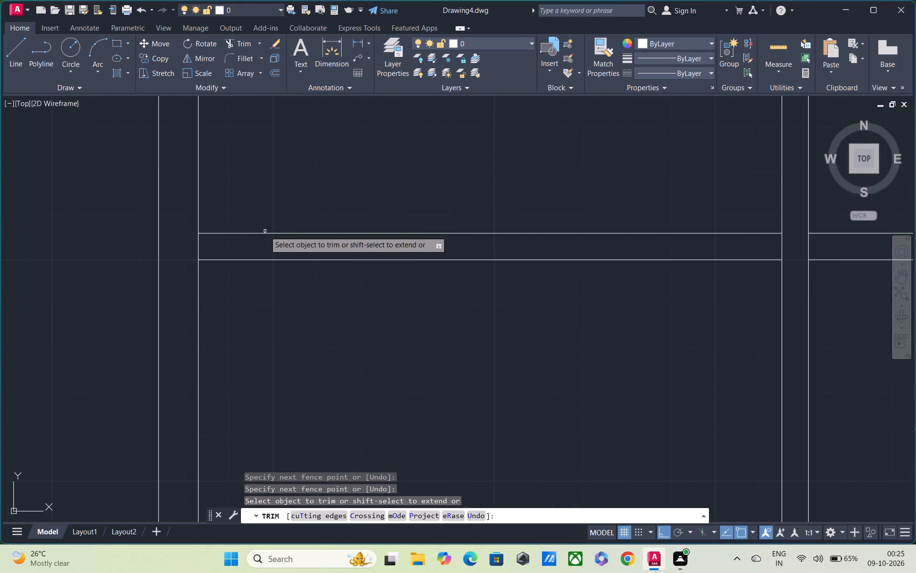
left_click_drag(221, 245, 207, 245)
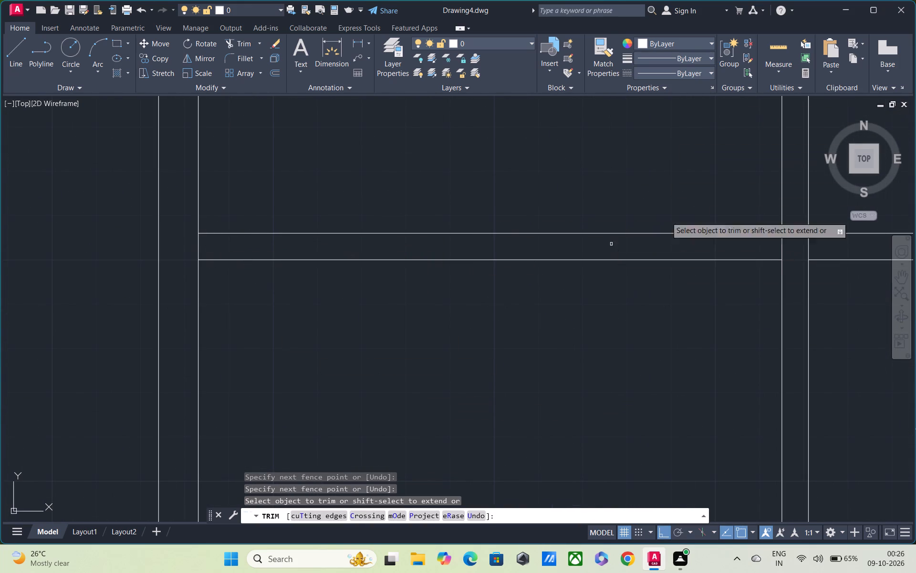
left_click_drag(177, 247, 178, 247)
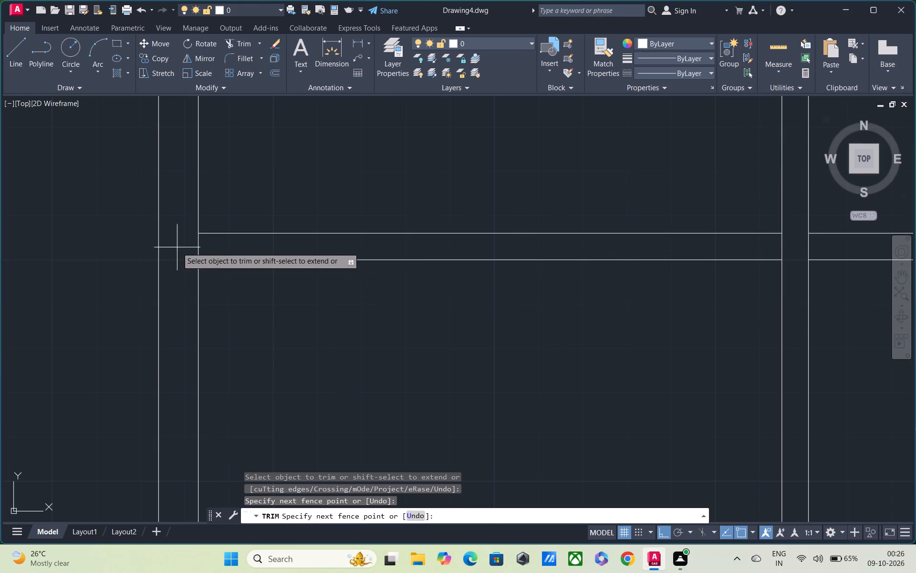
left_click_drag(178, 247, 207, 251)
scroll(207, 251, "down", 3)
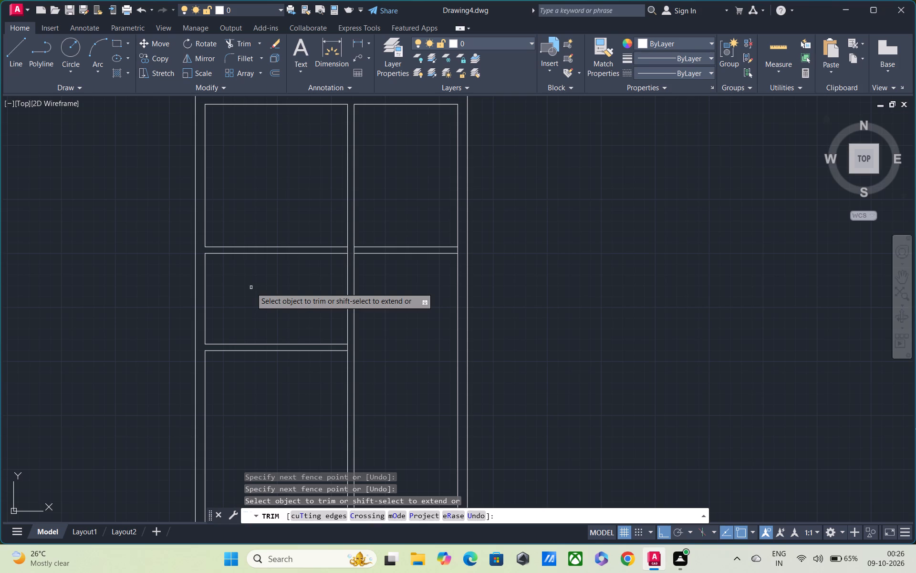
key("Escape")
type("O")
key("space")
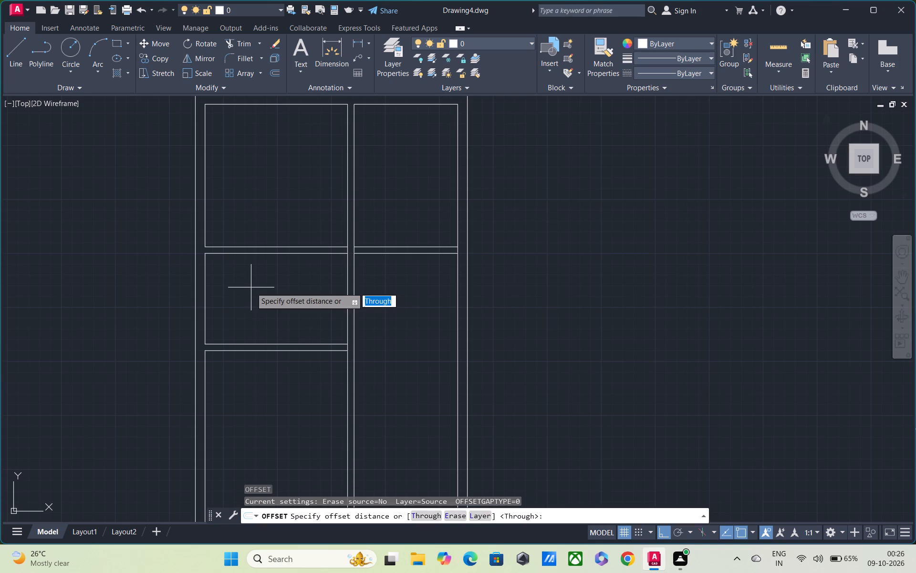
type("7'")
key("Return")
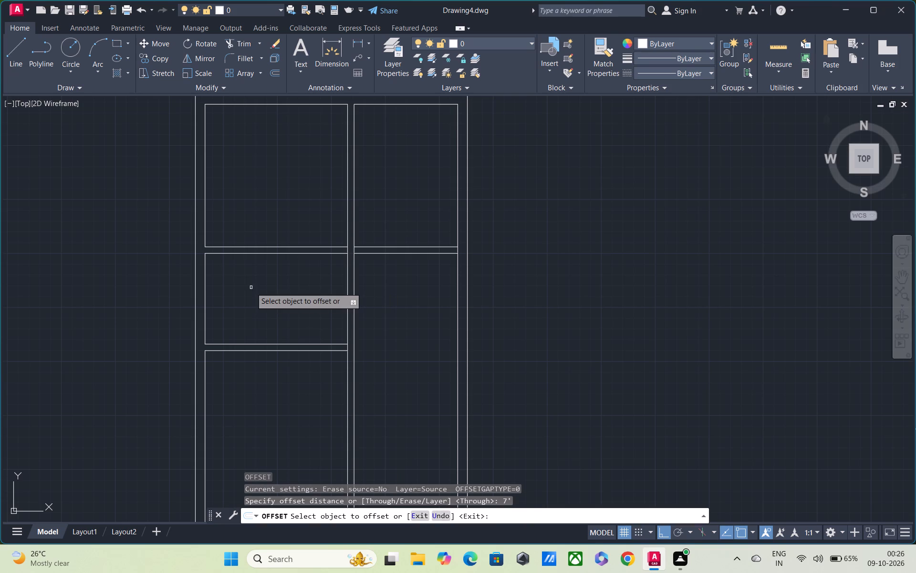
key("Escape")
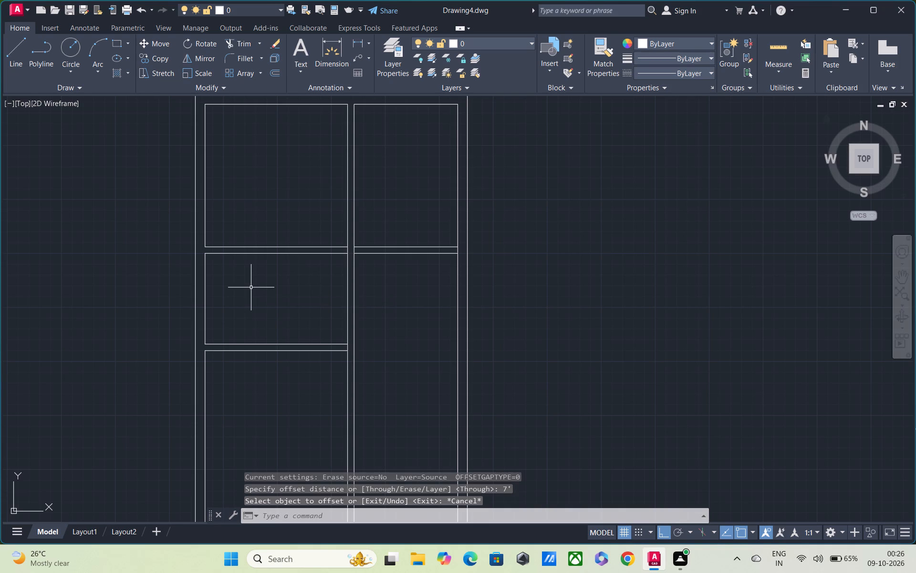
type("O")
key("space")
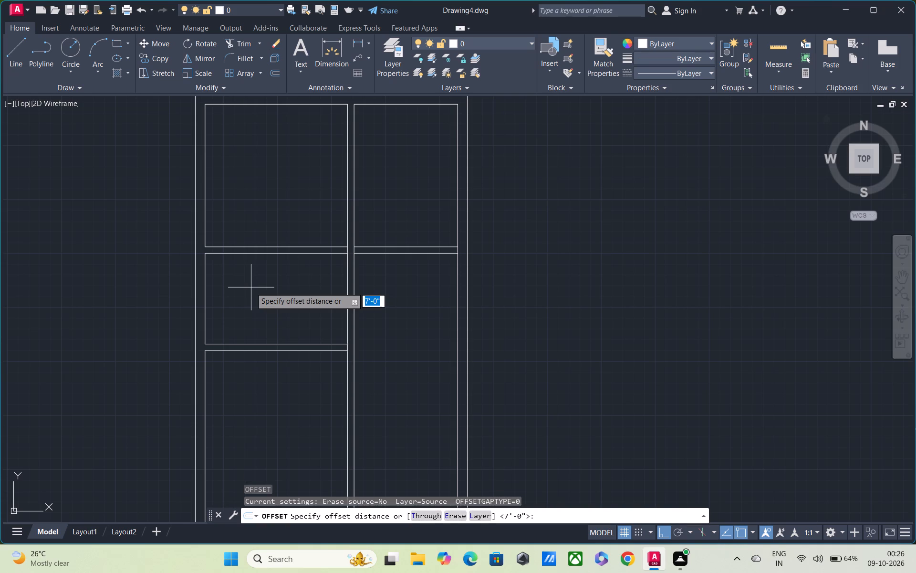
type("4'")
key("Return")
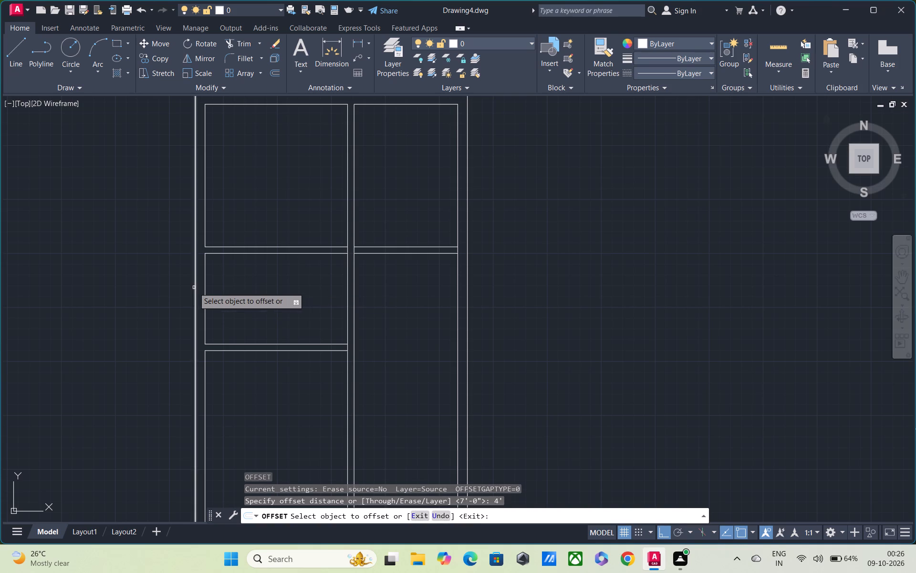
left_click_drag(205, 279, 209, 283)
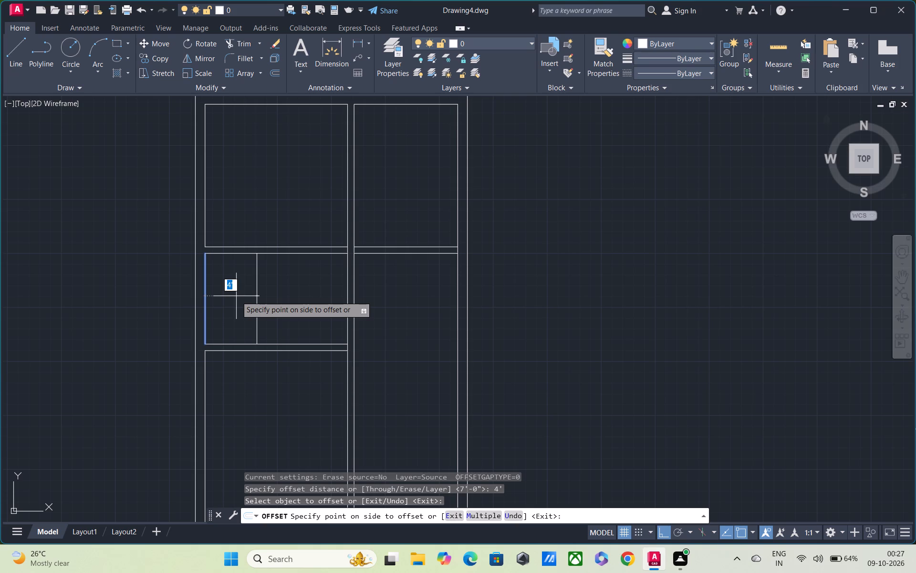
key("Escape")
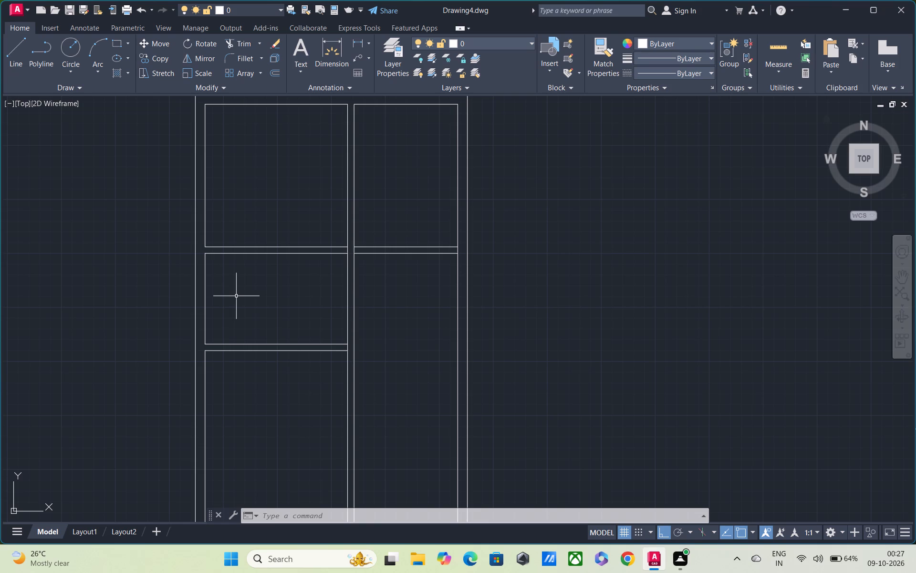
Undo the trims, partition offsets, top wall and other wall offsets back to the single original vertical line.
key("ctrl+z")
key("ctrl+z")
key("ctrl+z")
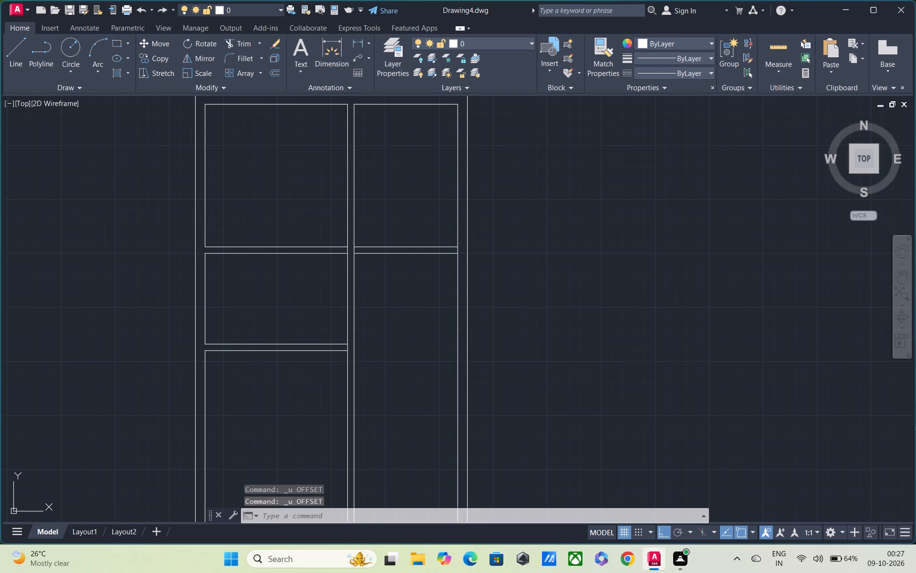
key("ctrl+z")
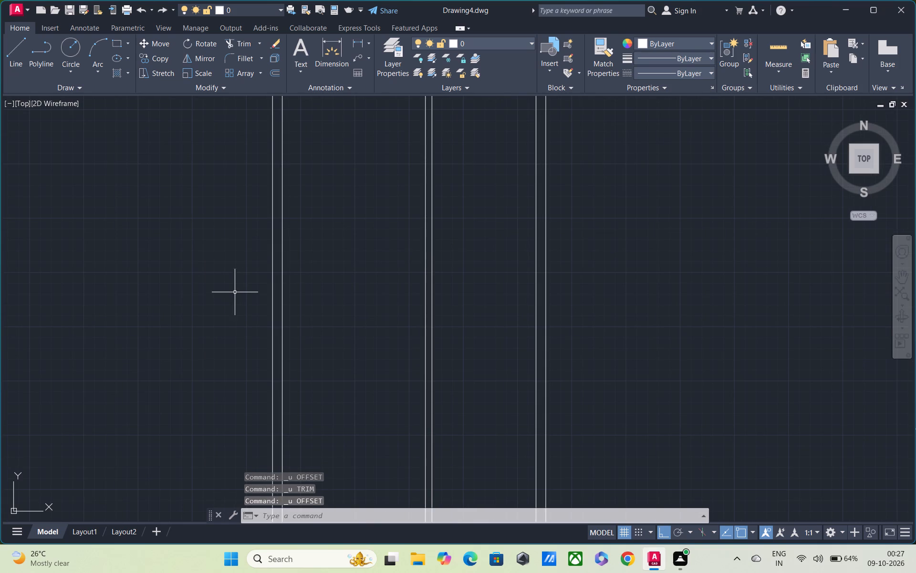
scroll(235, 287, "down", 2)
middle_click_drag(324, 266, 309, 292)
key("ctrl+z")
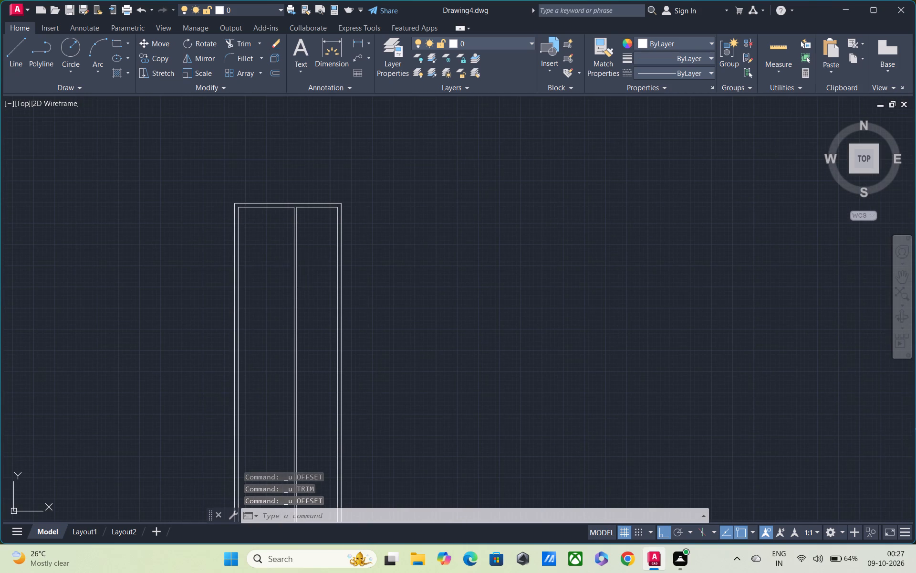
scroll(304, 255, "down", 3)
key("ctrl+z")
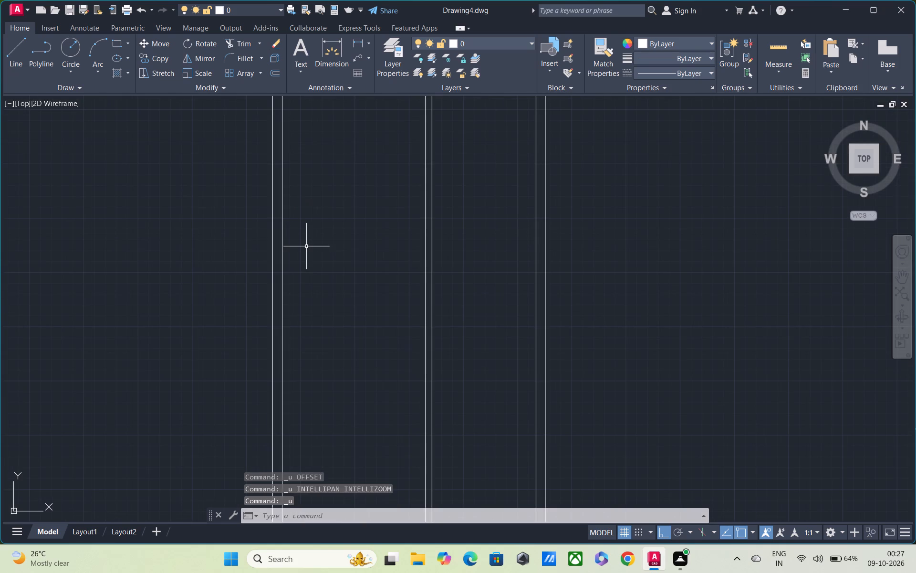
key("ctrl+z")
scroll(306, 244, "down", 2)
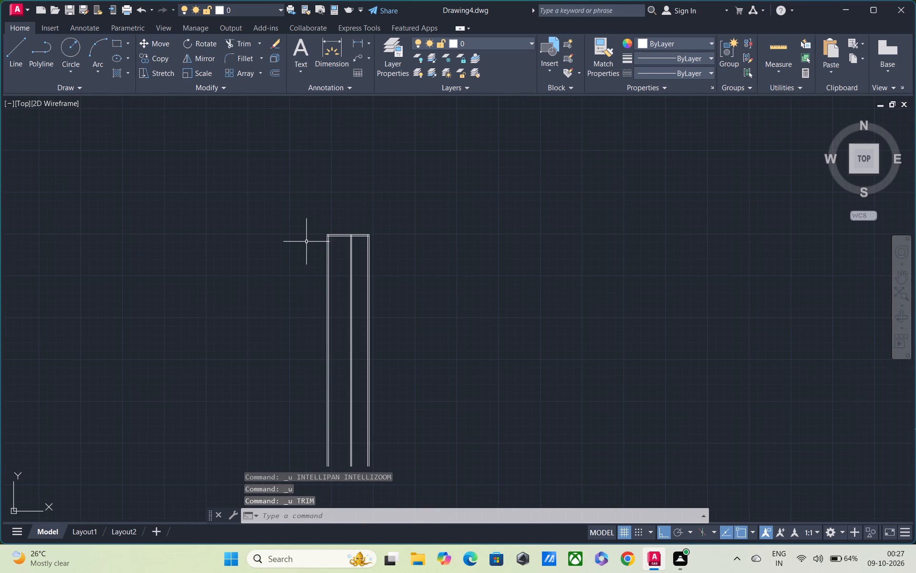
key("ctrl+z")
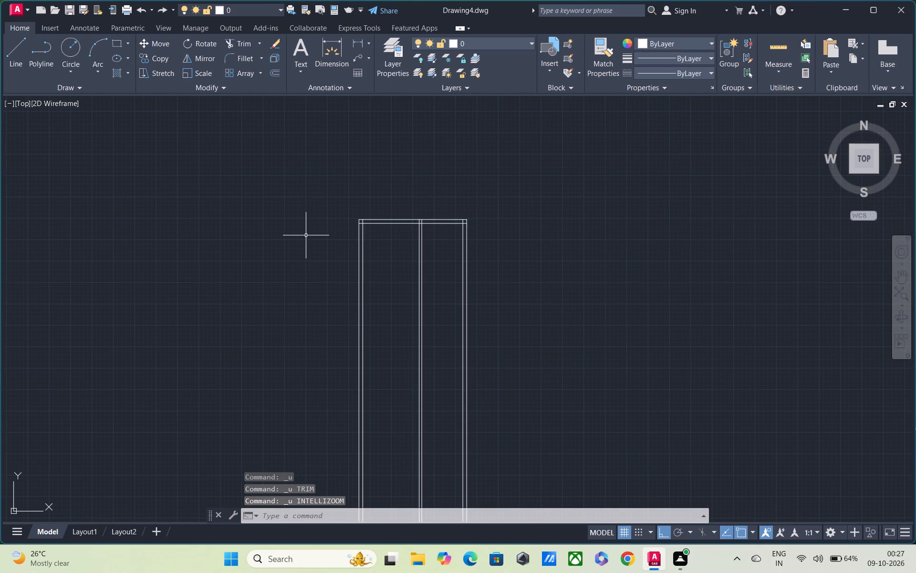
key("ctrl+z")
key("ctrl+z")
key("ctrl+z")
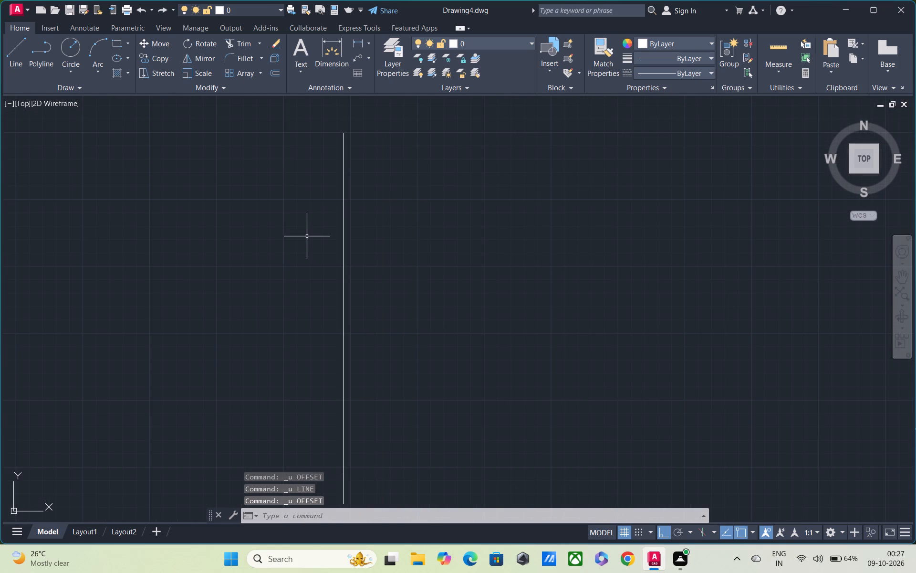
Offset the original vertical line 9" to the right to form the left outer wall.
scroll(307, 236, "down", 2)
type("O")
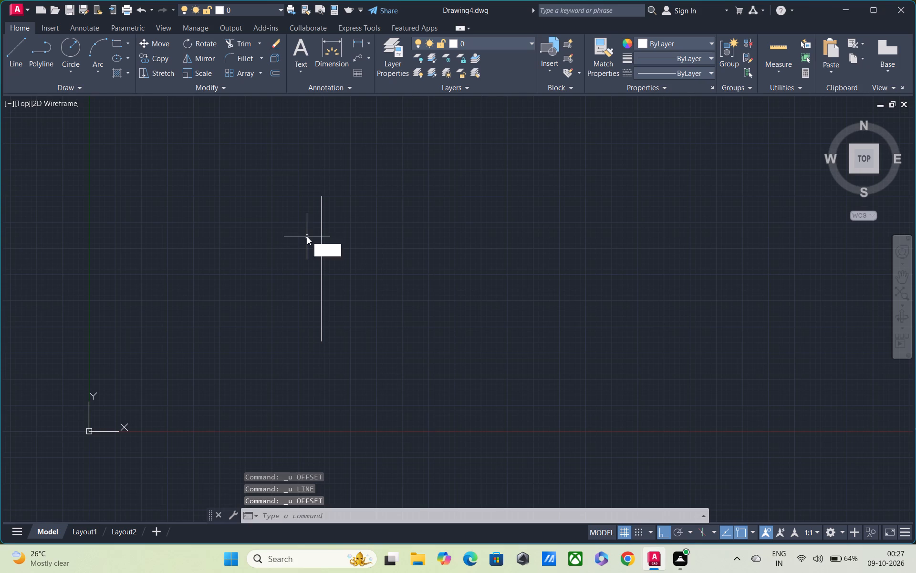
key("space")
type("9\"")
key("Return")
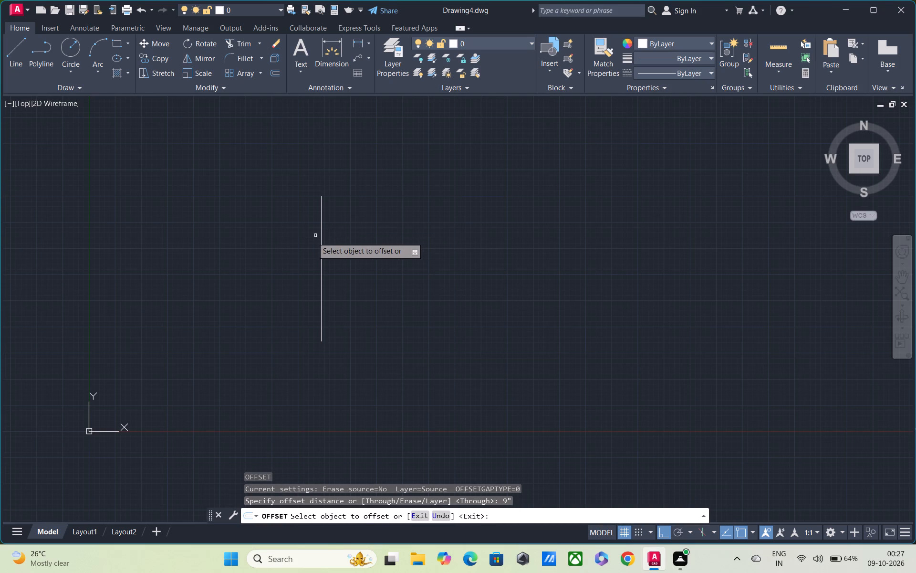
left_click(321, 228)
left_click(337, 239)
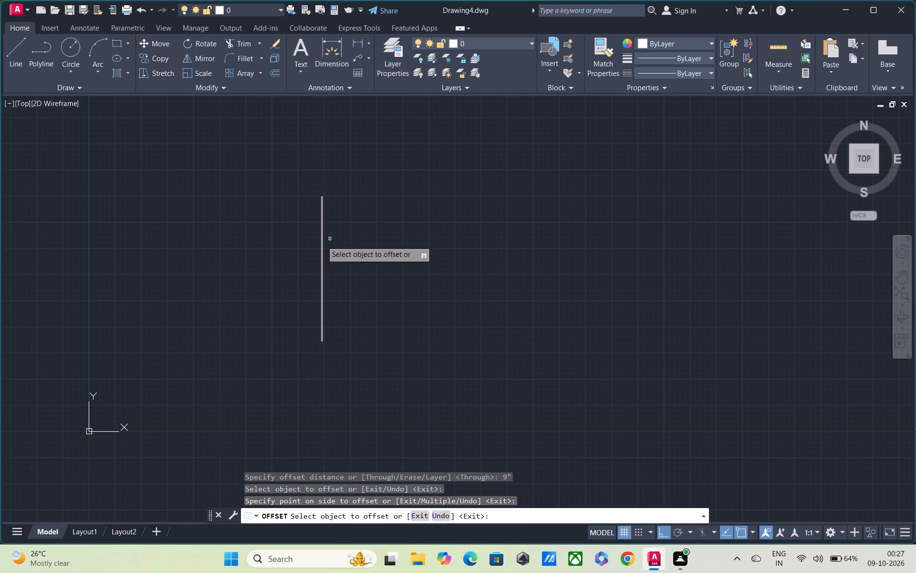
Offset the left wall's inner line 11' to the right, and offset the resulting line 6" further right for the middle partition.
scroll(321, 241, "up", 2)
left_click(325, 233)
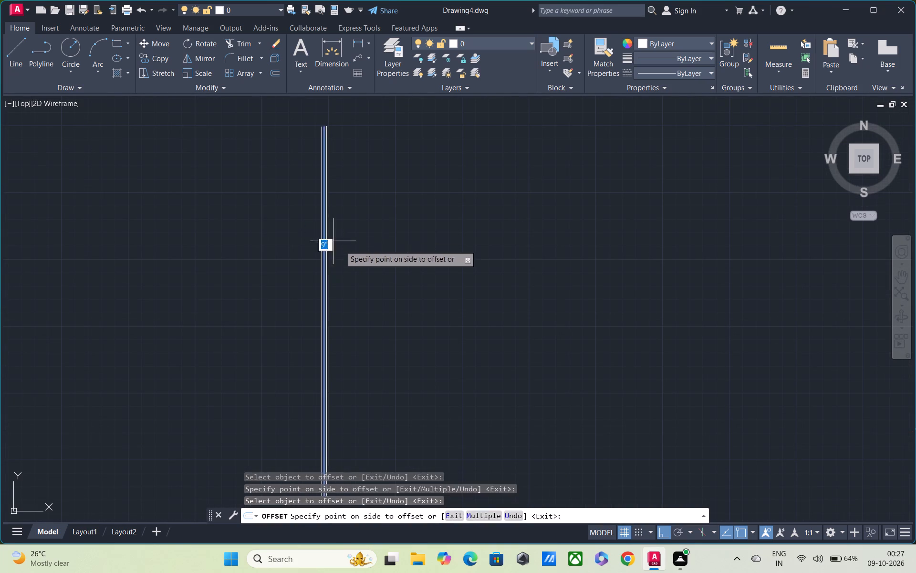
type("11'")
key("Return")
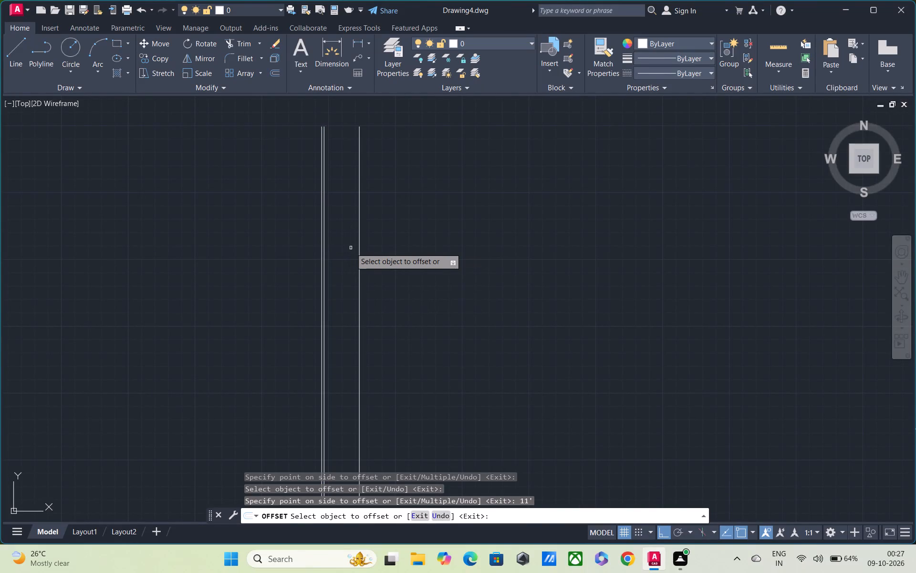
left_click(359, 239)
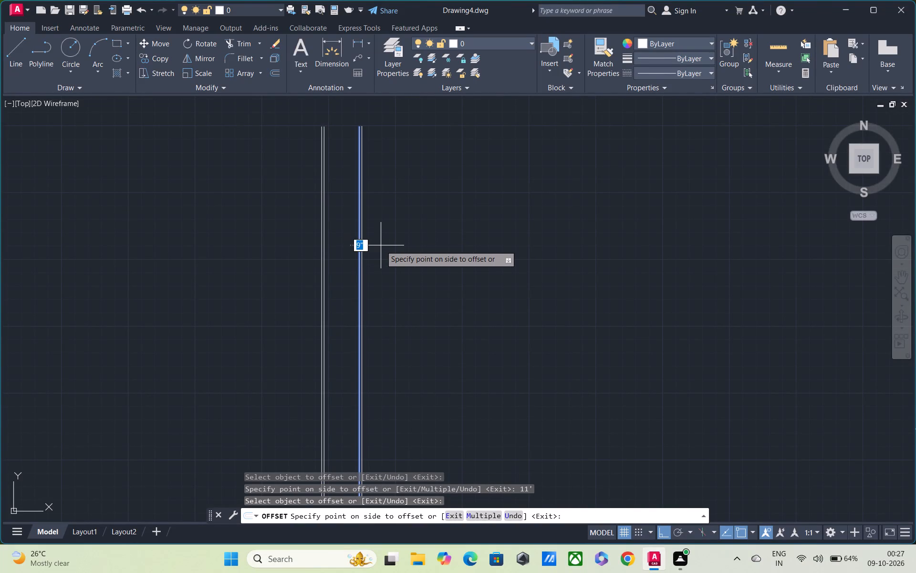
type("6\"")
key("Return")
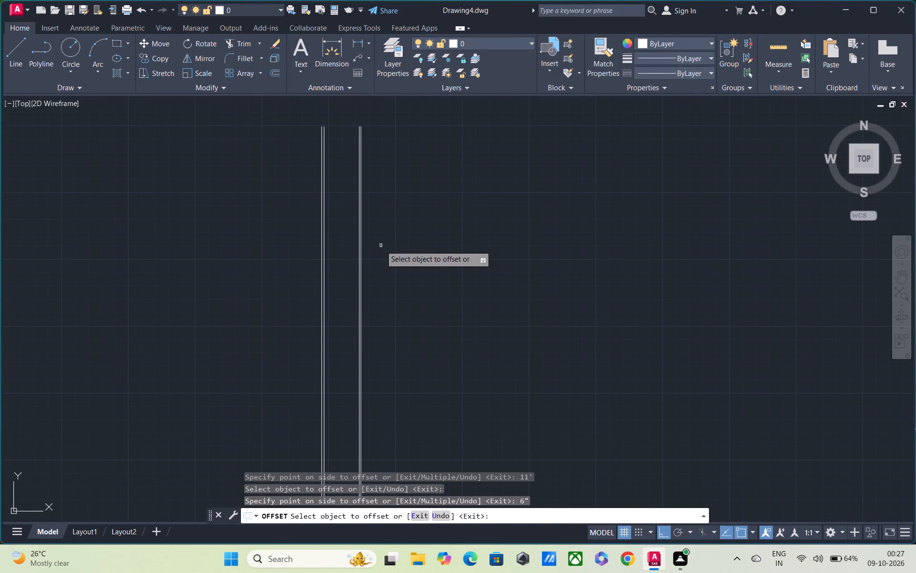
Offset the middle partition's right line 8' to the right, and offset the resulting line 9" further right for the right outer wall.
scroll(381, 245, "up", 3)
left_click(312, 226)
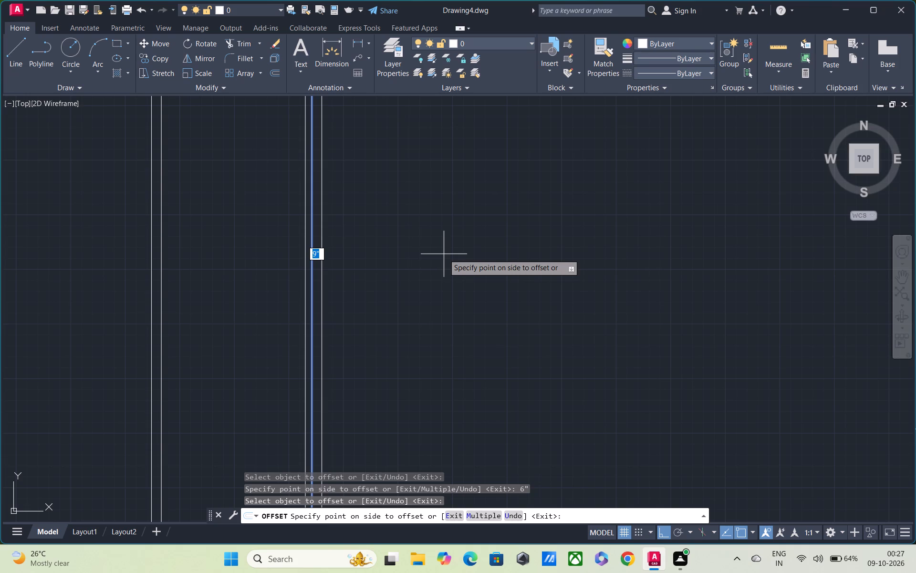
type("8'")
key("Return")
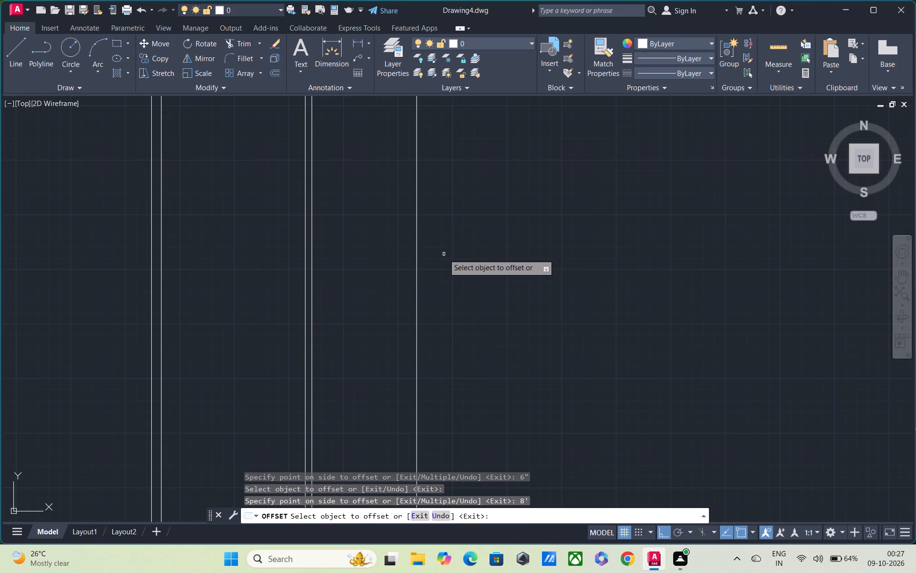
left_click(416, 233)
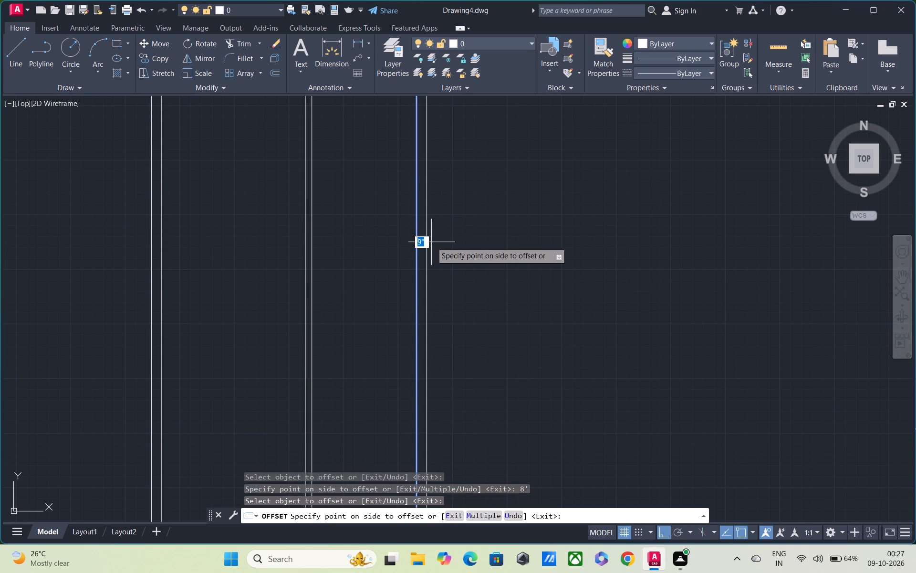
left_click(431, 242)
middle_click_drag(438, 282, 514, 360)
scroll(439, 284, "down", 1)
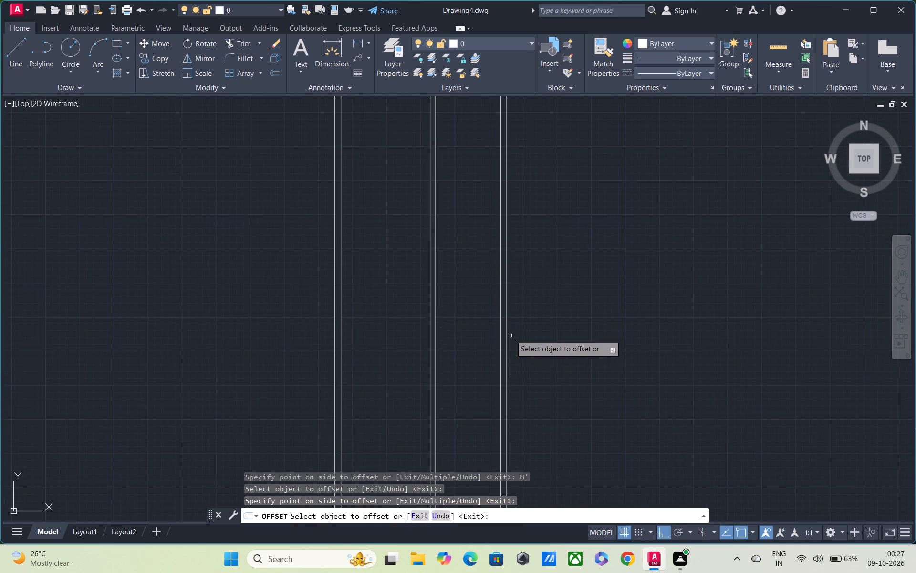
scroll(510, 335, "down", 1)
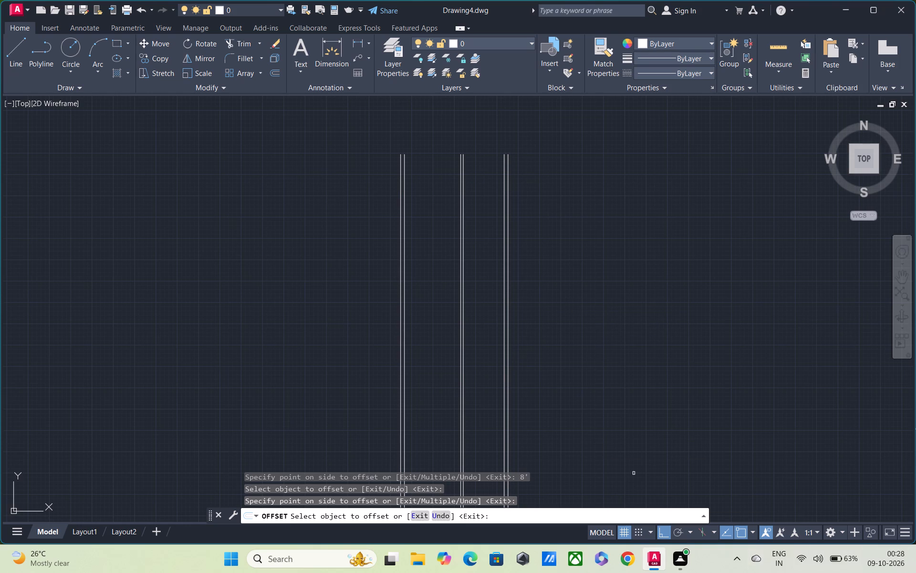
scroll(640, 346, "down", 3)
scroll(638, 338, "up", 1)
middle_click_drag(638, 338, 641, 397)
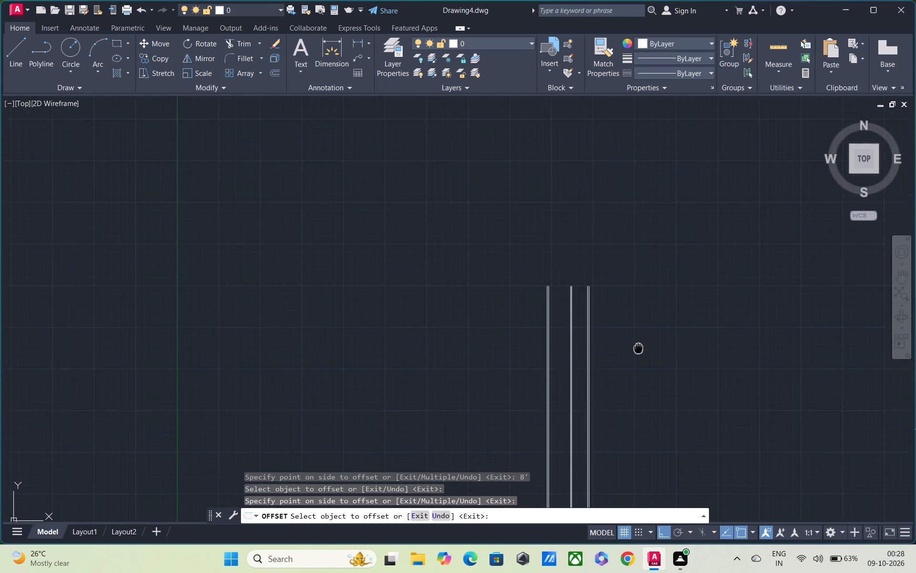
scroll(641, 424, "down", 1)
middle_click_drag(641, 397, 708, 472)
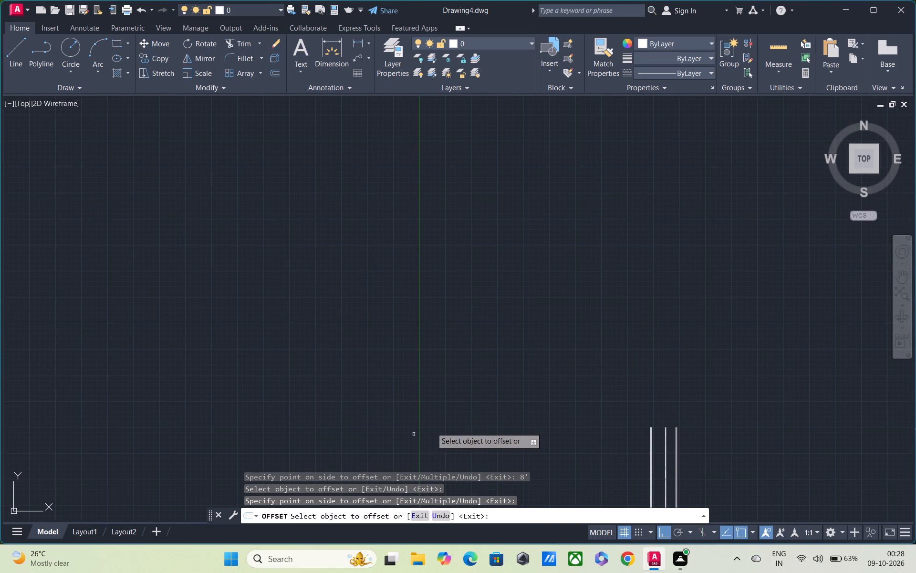
Draw a horizontal line across the top ends of the walls, from the left outer wall to the right outer wall.
scroll(584, 409, "up", 1)
middle_click_drag(584, 408, 447, 136)
middle_click_drag(459, 191, 407, 265)
key("Escape")
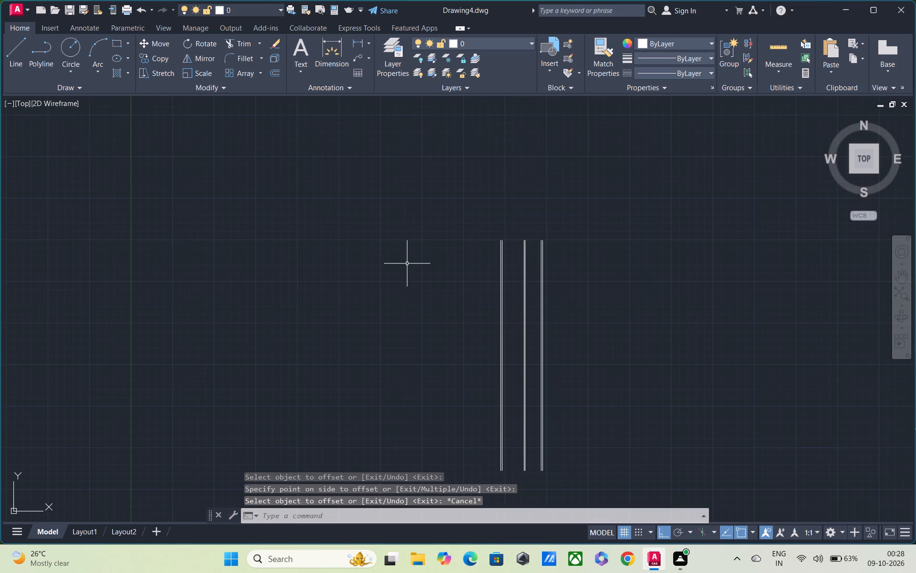
type("L")
key("space")
scroll(492, 256, "up", 2)
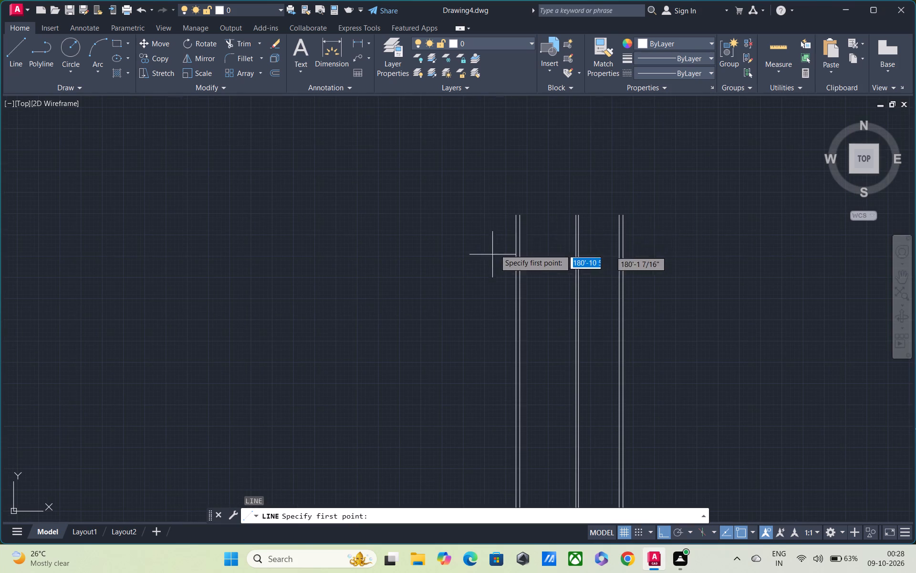
left_click(513, 218)
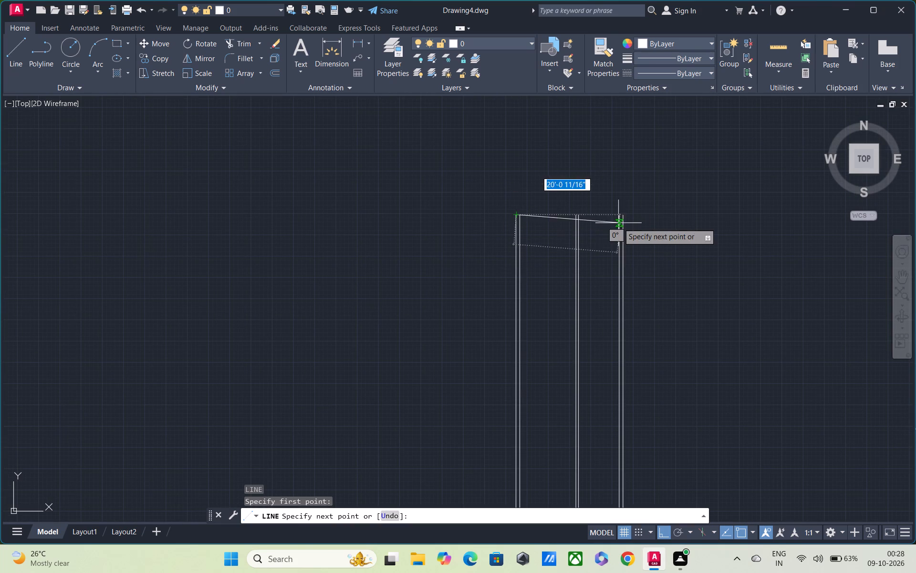
scroll(628, 221, "up", 2)
left_click(616, 204)
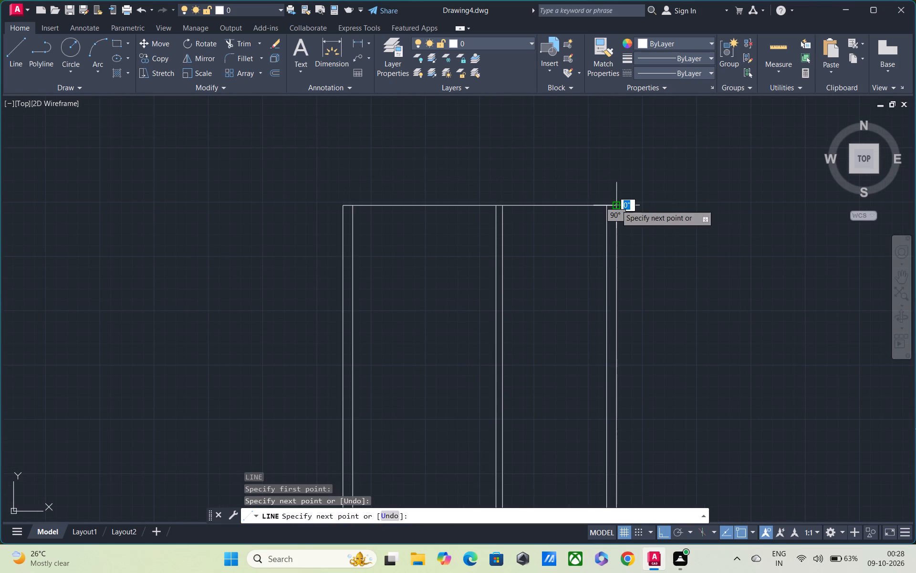
key("Escape")
Offset the top horizontal line 9" downward to form the top outer wall.
middle_click_drag(575, 251, 562, 276)
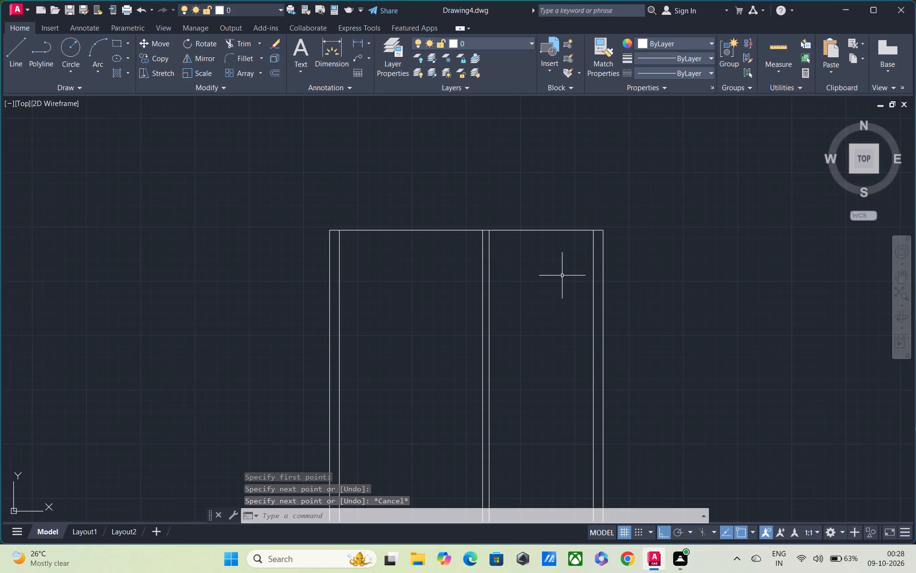
type("O")
key("space")
type("9\"")
key("Return")
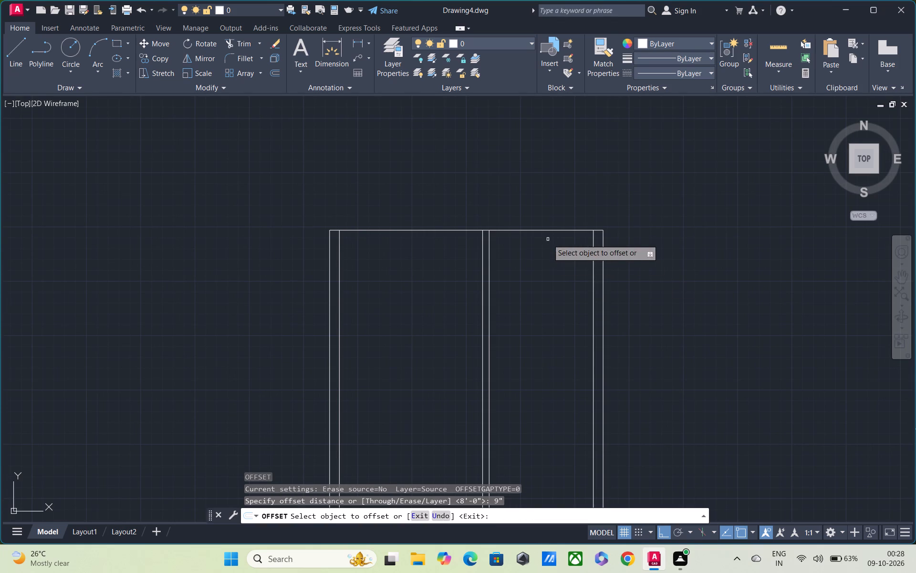
left_click_drag(541, 230, 541, 234)
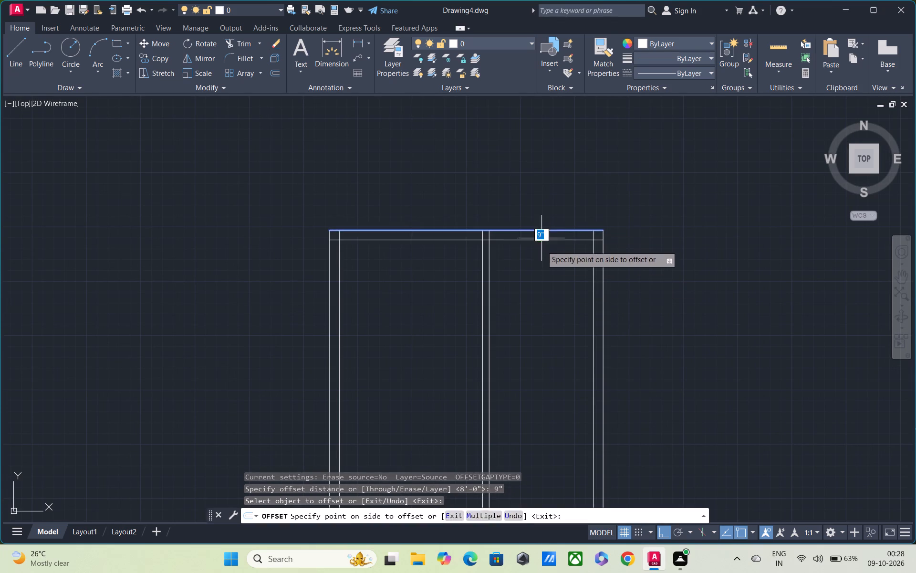
left_click(541, 246)
Trim the overlapping inner wall lines at the top-left corner of the plan.
type("TR")
key("space")
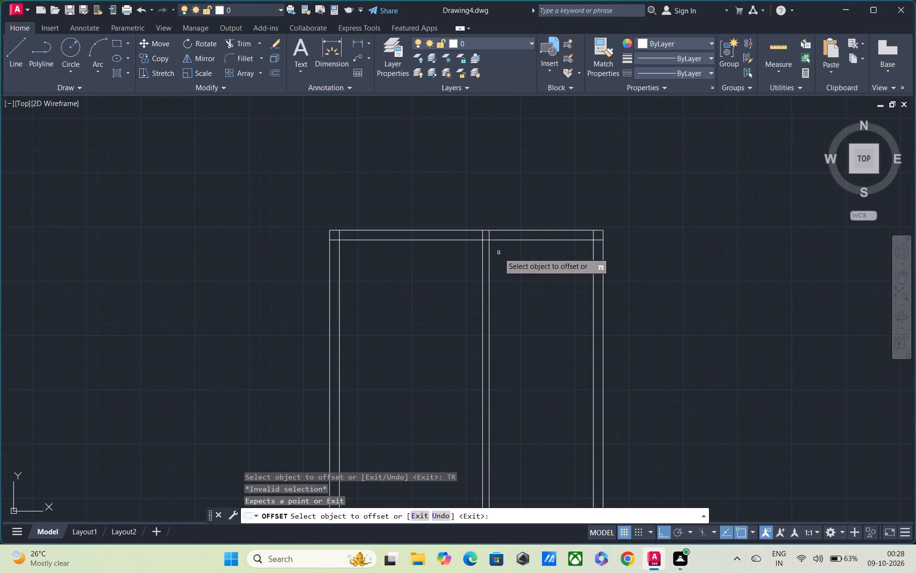
scroll(313, 228, "up", 2)
scroll(375, 257, "up", 3)
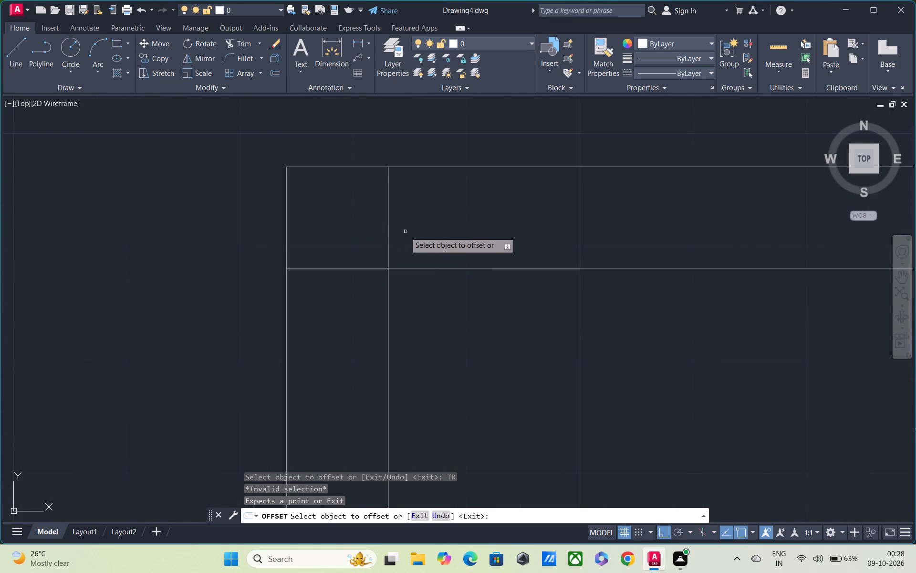
left_click_drag(405, 232, 327, 273)
key("Escape")
type("TR")
key("space")
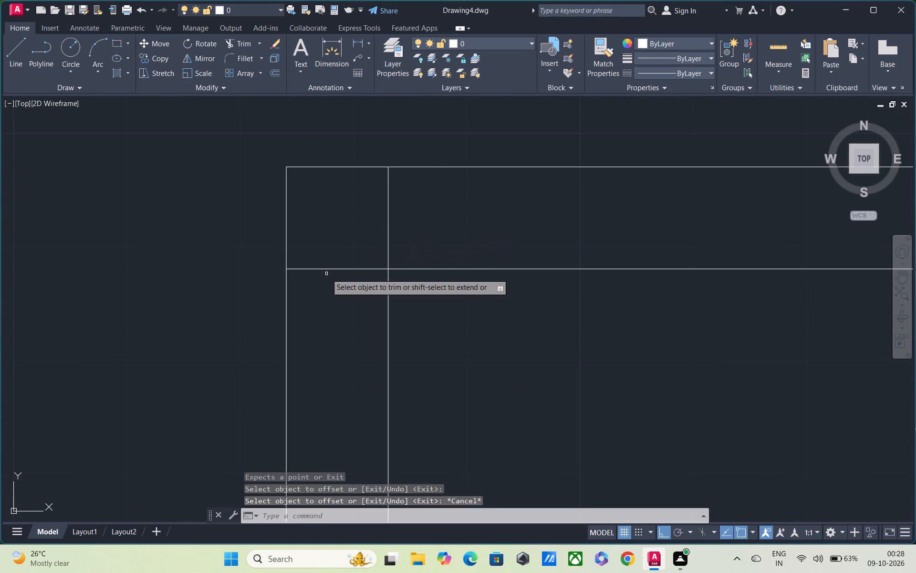
left_click_drag(427, 195, 317, 297)
scroll(322, 291, "down", 3)
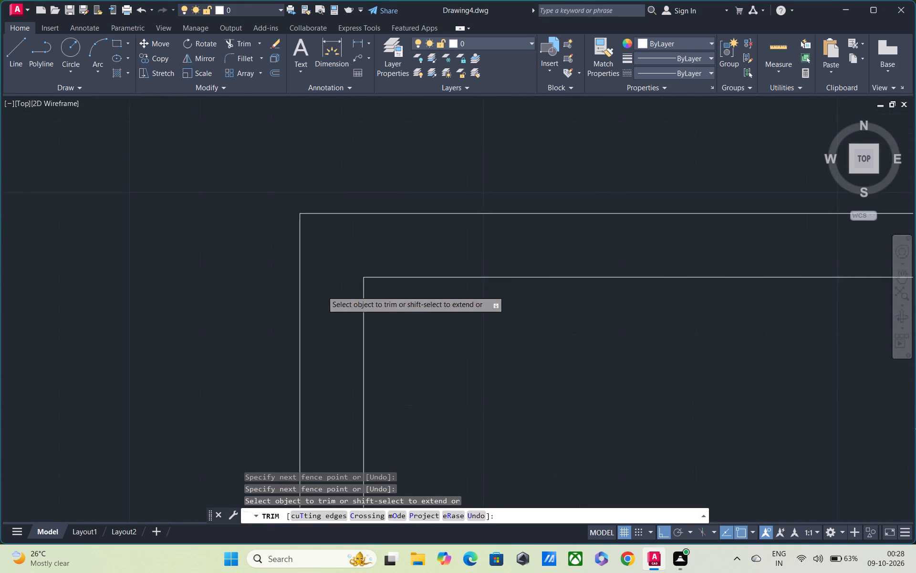
Trim the middle partition lines inside the top wall and the inner top line between the two partition lines.
middle_click_drag(442, 297, 78, 281)
scroll(218, 275, "up", 3)
middle_click_drag(466, 236, 0, 289)
scroll(2, 287, "down", 2)
left_click_drag(122, 274, 323, 275)
left_click_drag(255, 281, 254, 350)
scroll(256, 328, "down", 4)
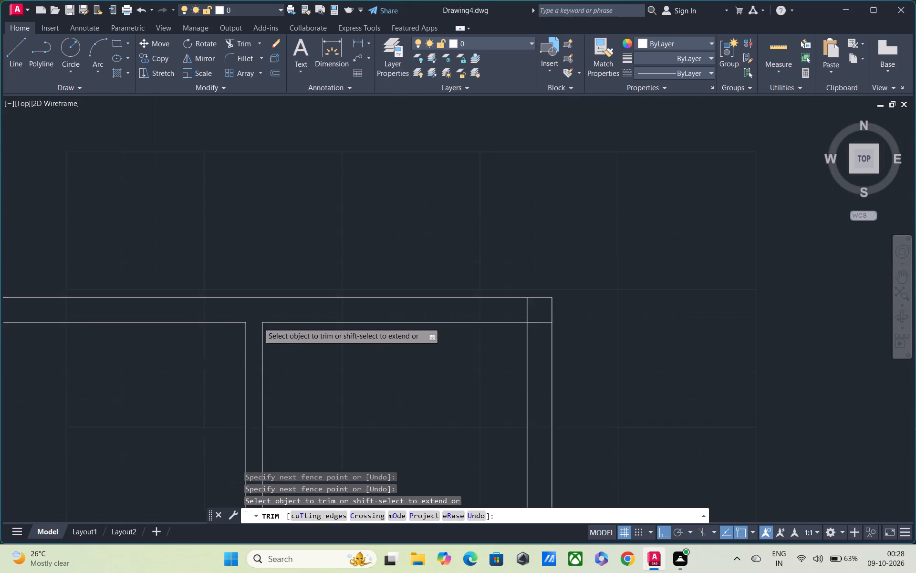
Trim the overlapping inner wall lines at the top-right corner of the plan.
middle_click_drag(402, 308, 262, 278)
scroll(262, 278, "up", 3)
left_click_drag(332, 293, 379, 359)
scroll(367, 337, "down", 3)
middle_click_drag(217, 360, 451, 265)
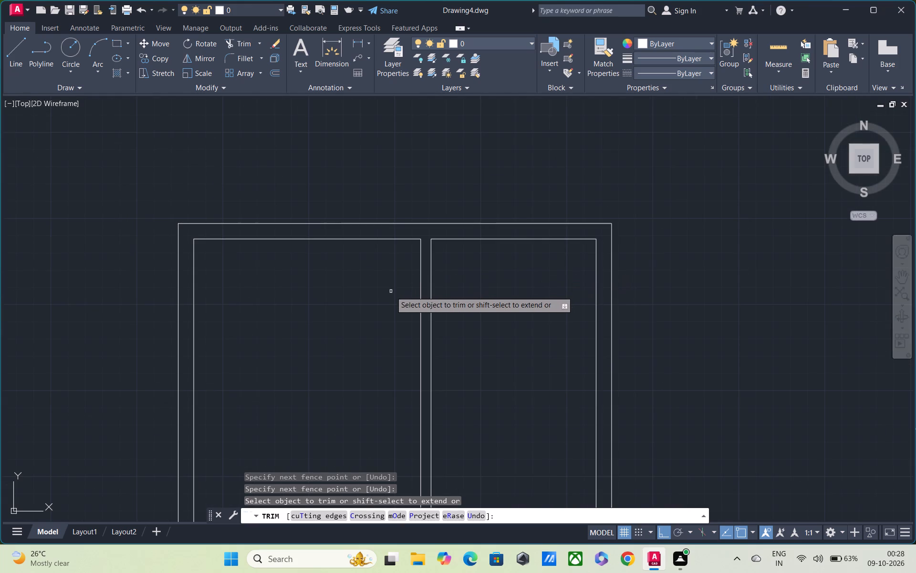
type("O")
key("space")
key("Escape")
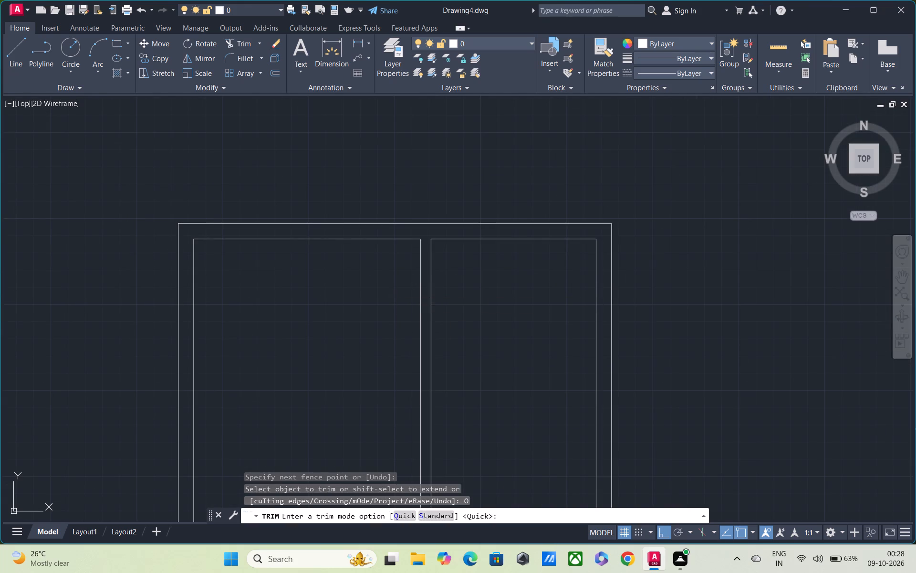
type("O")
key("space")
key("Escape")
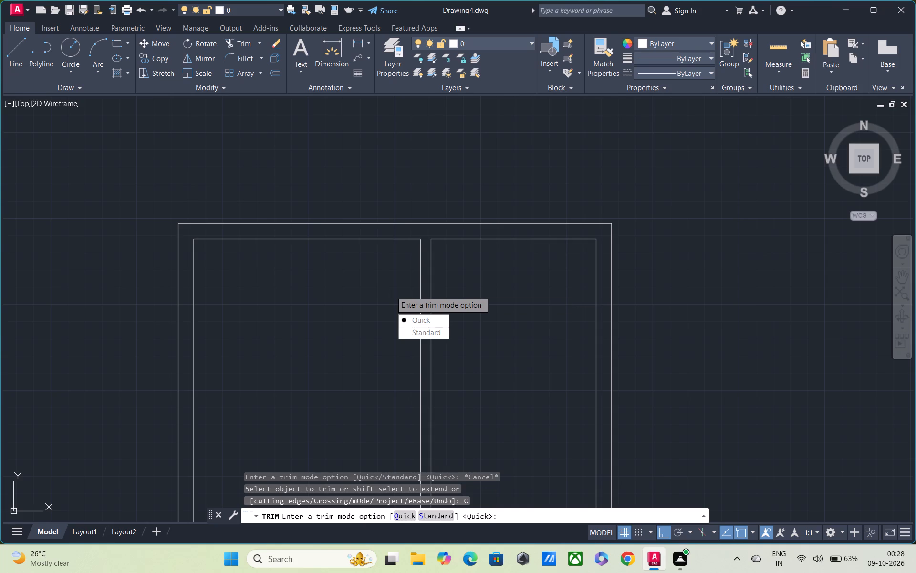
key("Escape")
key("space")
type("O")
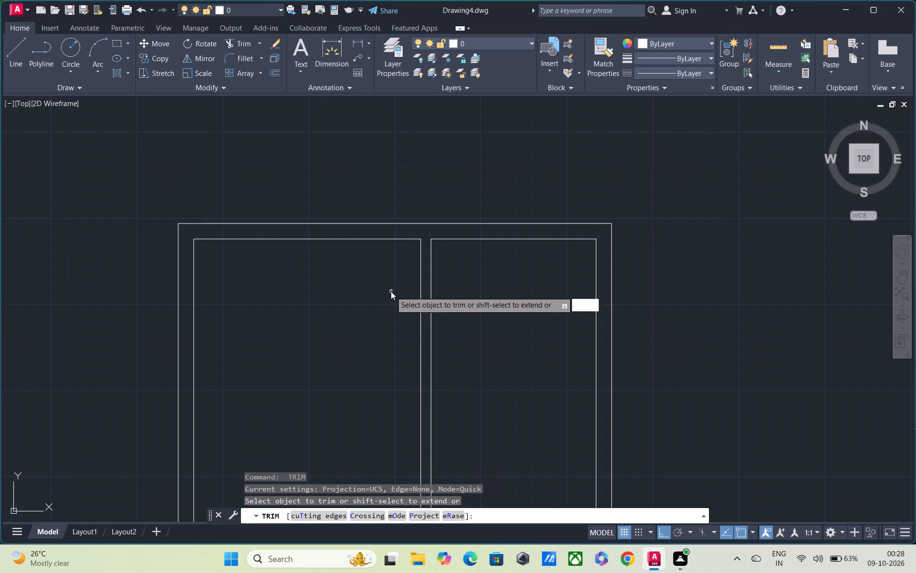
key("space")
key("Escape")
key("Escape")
Offset the left room's inner top line 11' downward, and offset the resulting line 6" further down for a cross partition.
type("O")
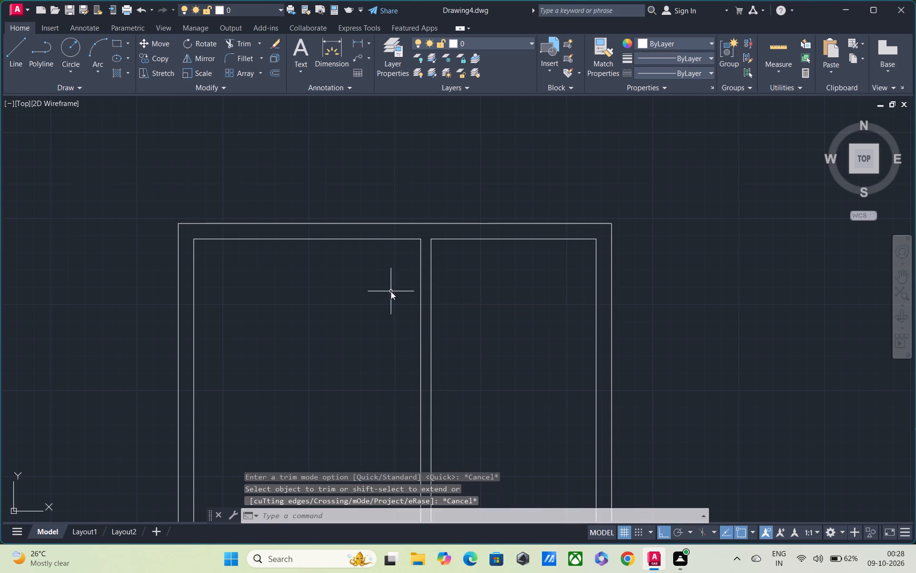
key("space")
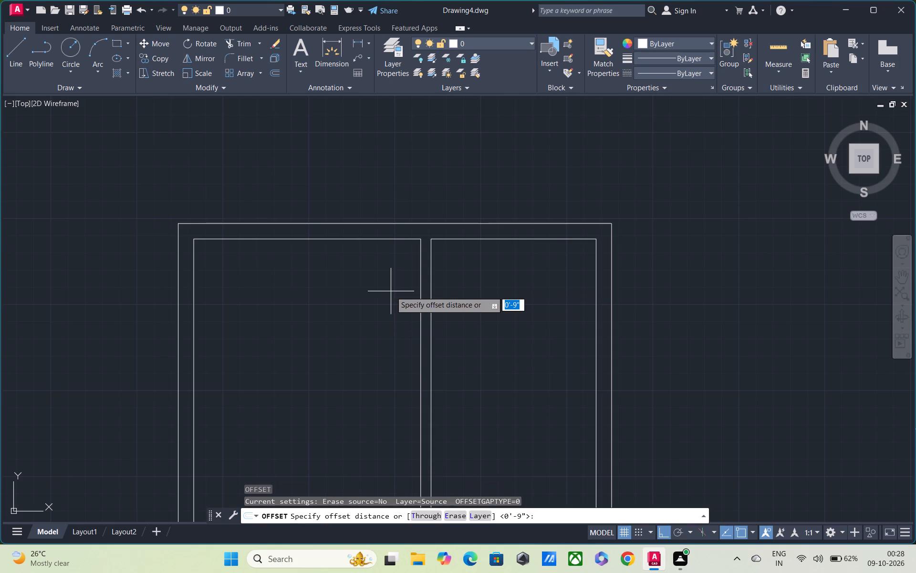
type("11'")
key("Return")
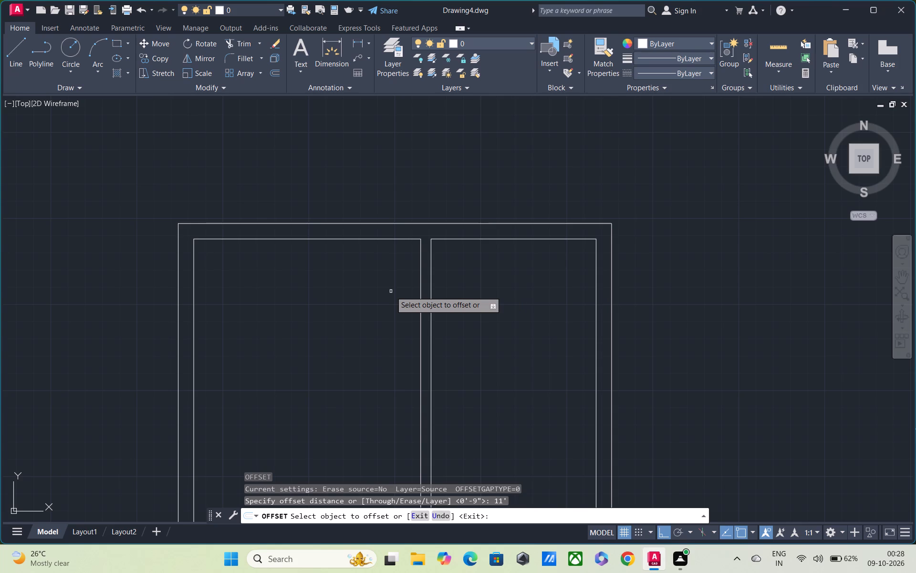
left_click(364, 240)
left_click(364, 280)
middle_click_drag(363, 336, 362, 225)
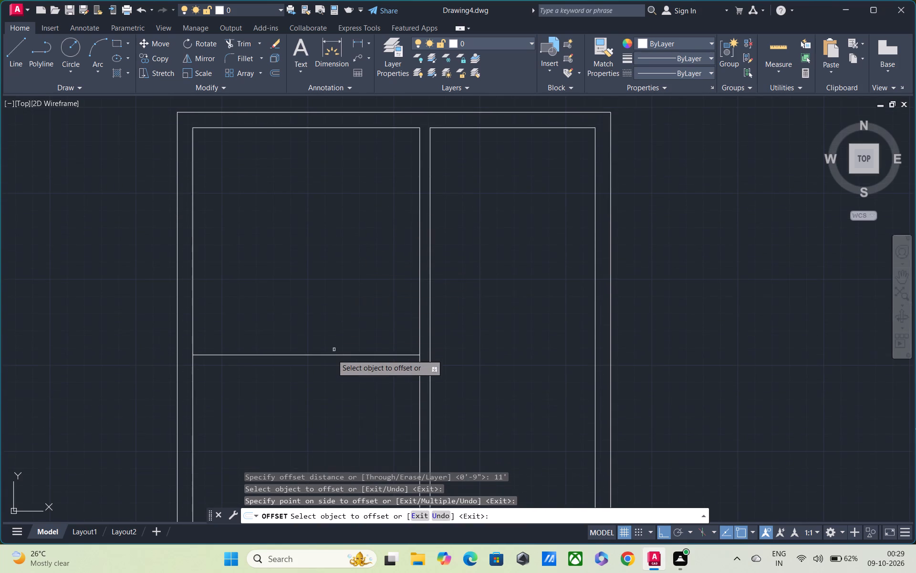
left_click_drag(332, 355, 332, 361)
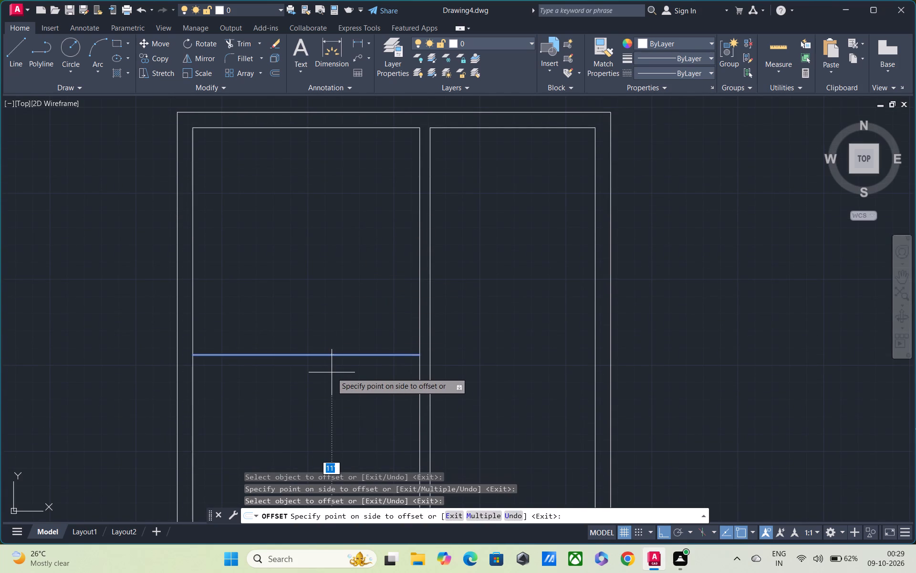
key("9")
key("BackSpace")
type("6\"")
key("Return")
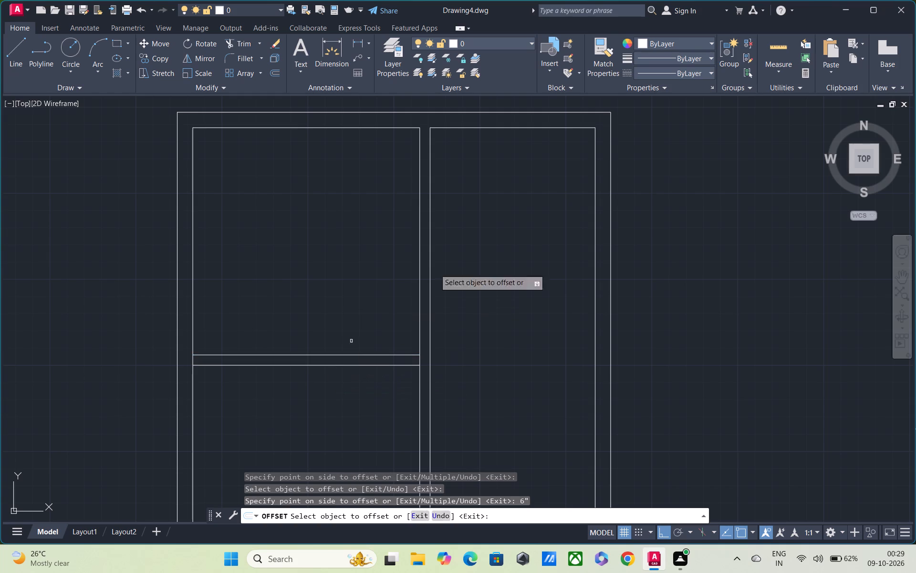
Offset the right room's inner top line 9' downward.
left_click(489, 128)
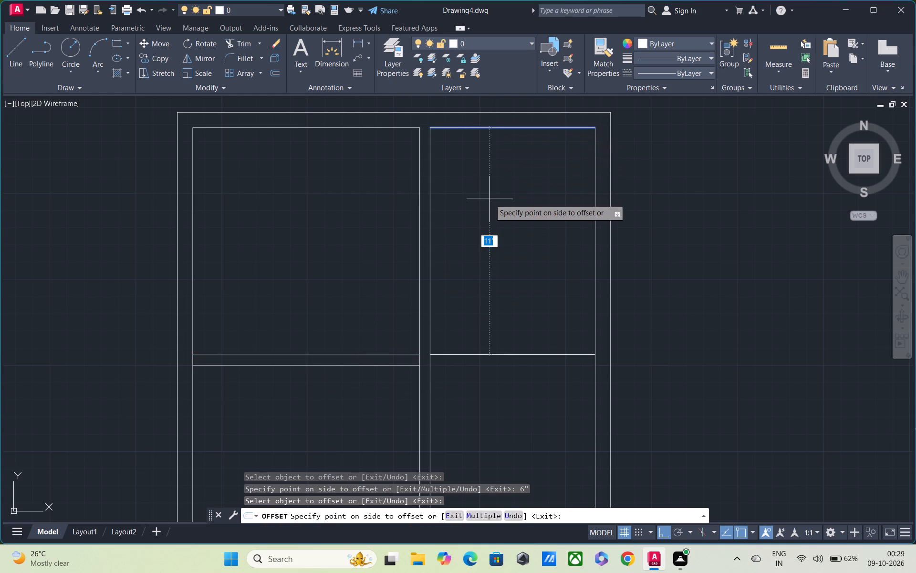
type("9'")
key("Return")
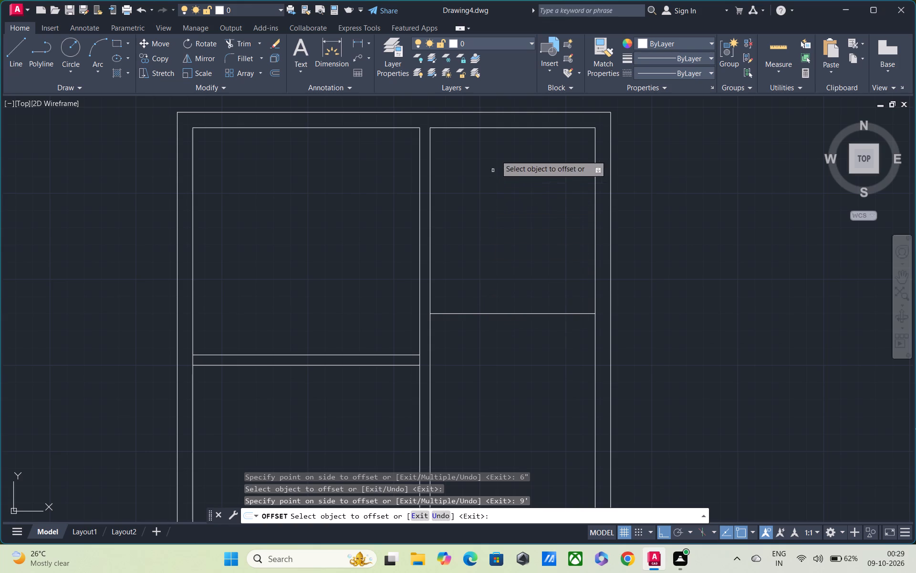
Offset the right room's inner top line 11' downward, and offset the resulting line 9" further down for a cross wall.
left_click(501, 127)
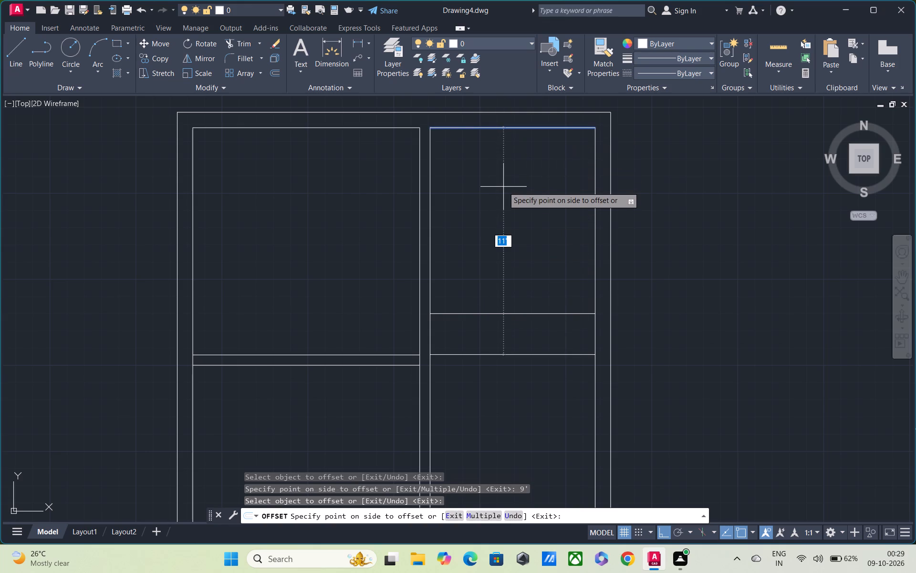
type("11'")
key("Return")
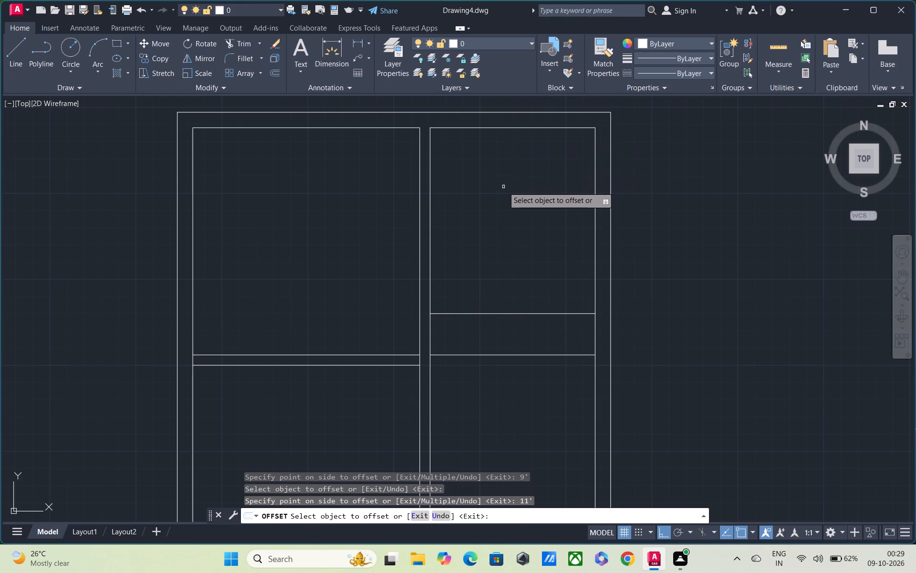
left_click(496, 354)
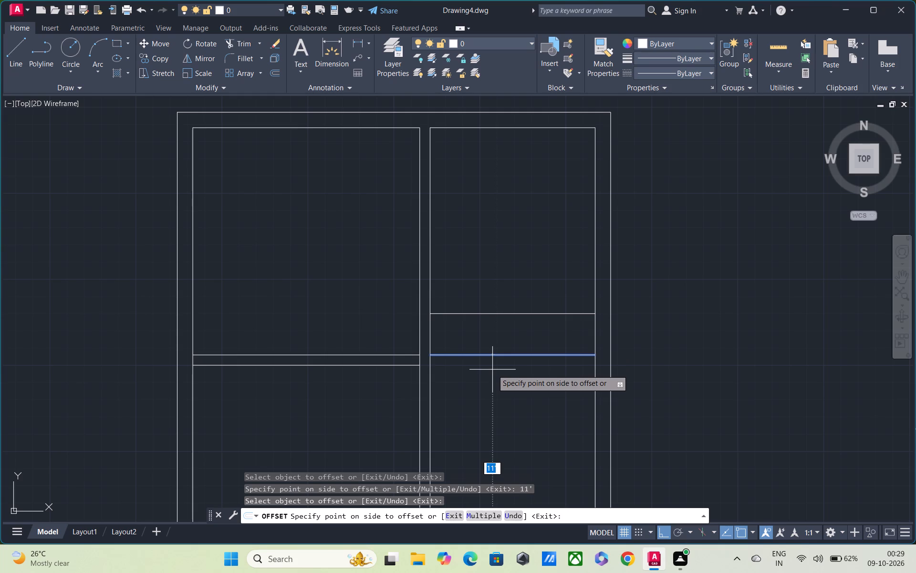
type("9\"")
key("Return")
Offset the left cross partition's lower line 4' downward, and offset the resulting line 6" further down for a second partition.
middle_click_drag(455, 408, 469, 354)
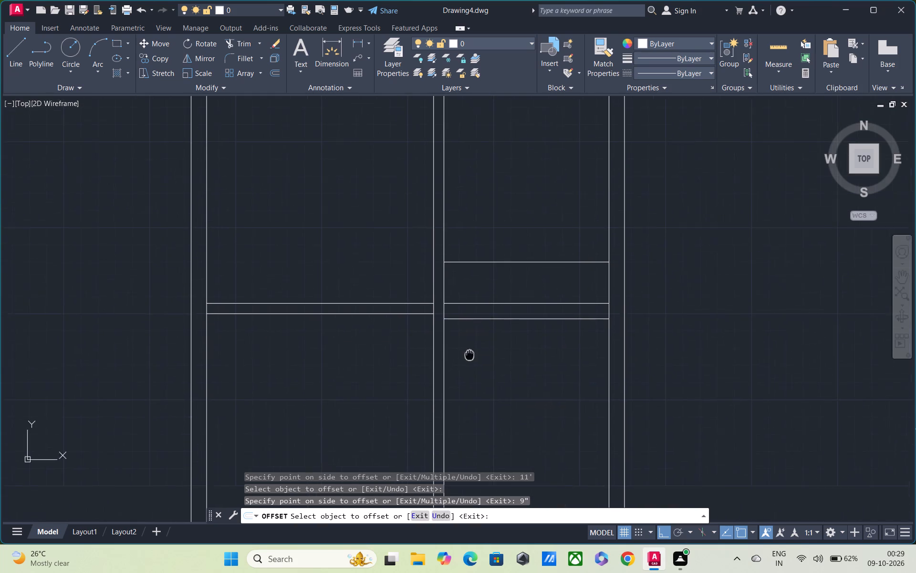
left_click(361, 310)
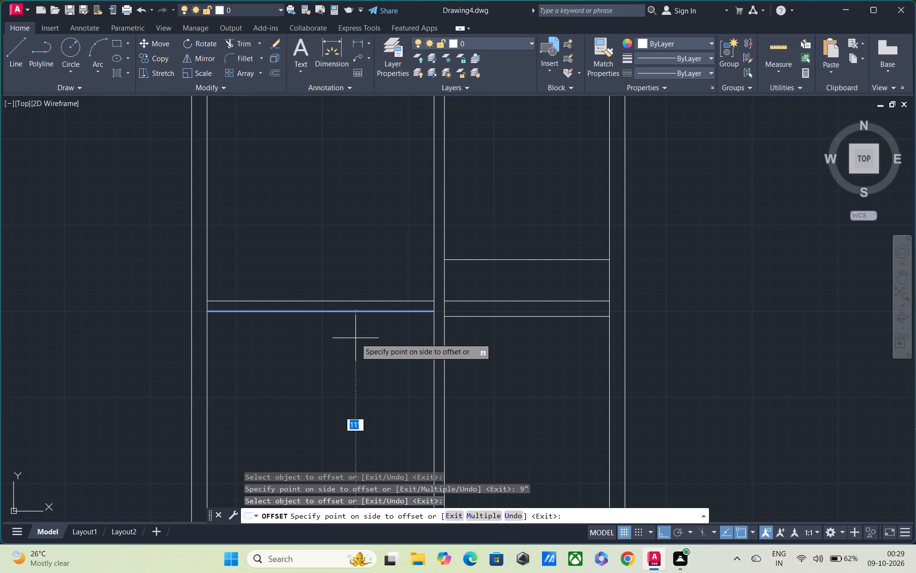
type("4'")
key("Return")
key("backslash")
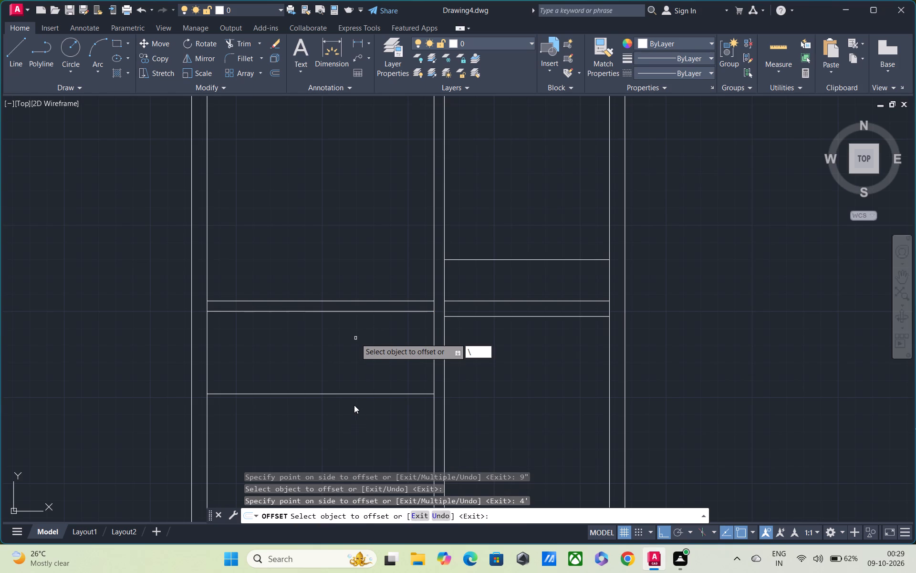
key("Escape")
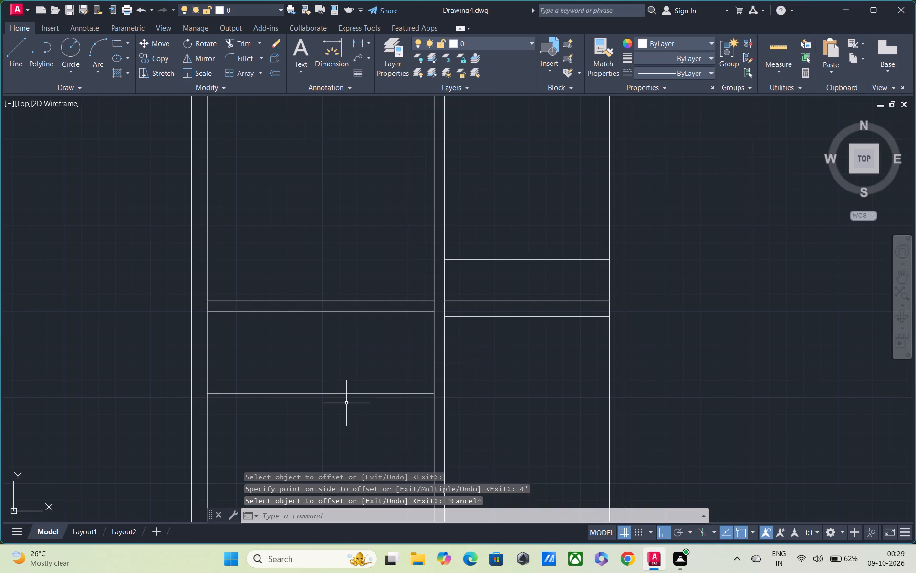
key("space")
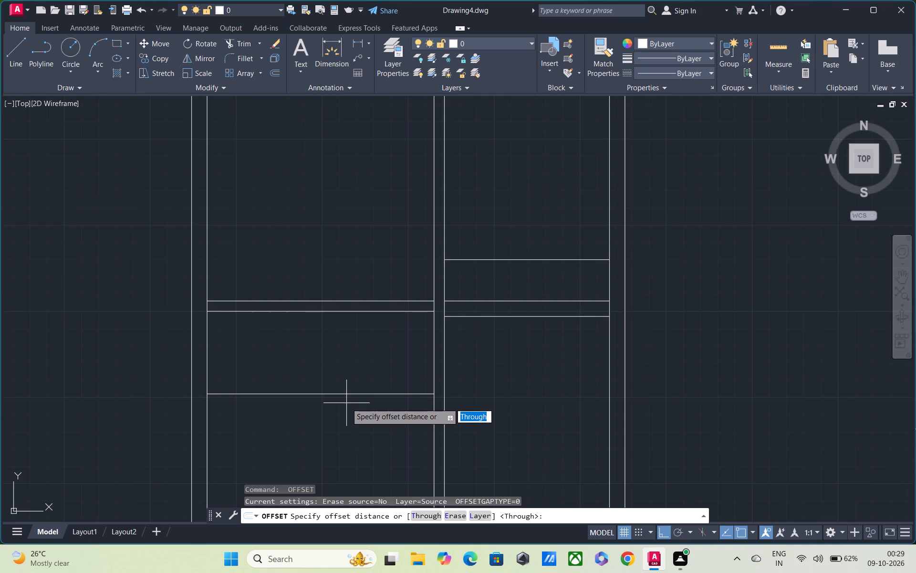
type("6\"")
key("Return")
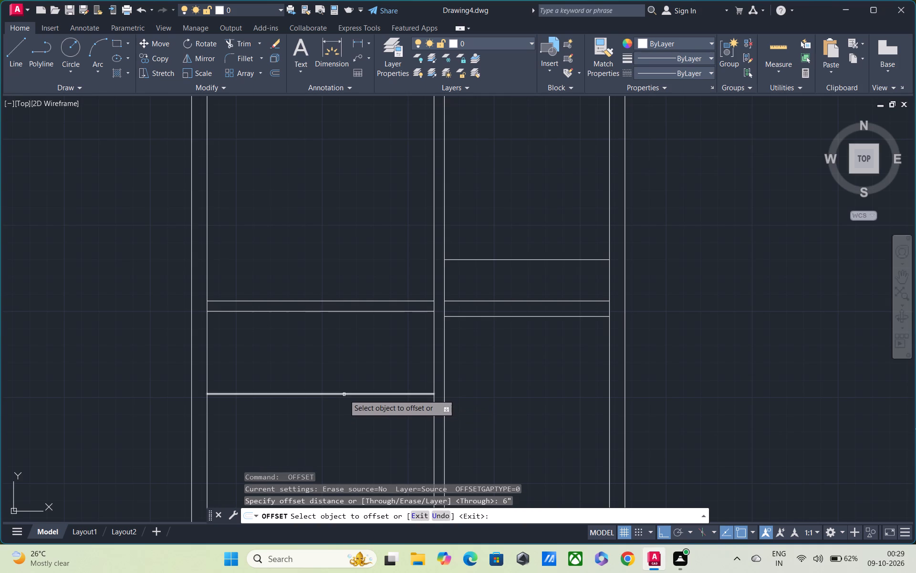
left_click(344, 394)
left_click(341, 407)
middle_click_drag(341, 407, 360, 278)
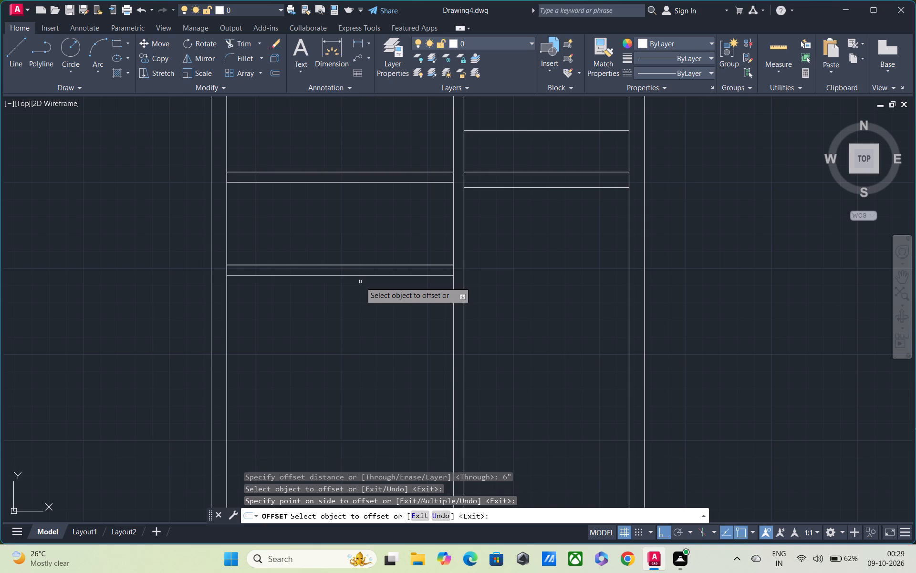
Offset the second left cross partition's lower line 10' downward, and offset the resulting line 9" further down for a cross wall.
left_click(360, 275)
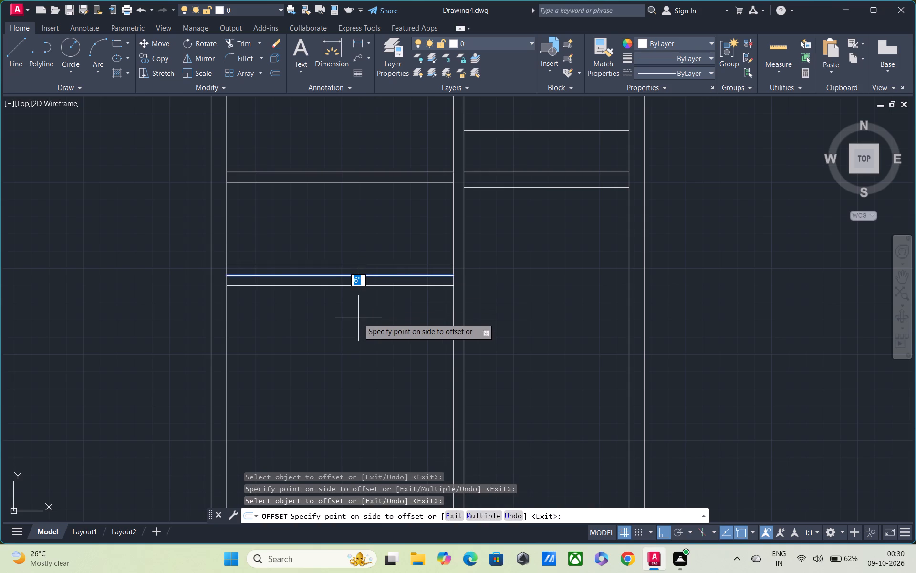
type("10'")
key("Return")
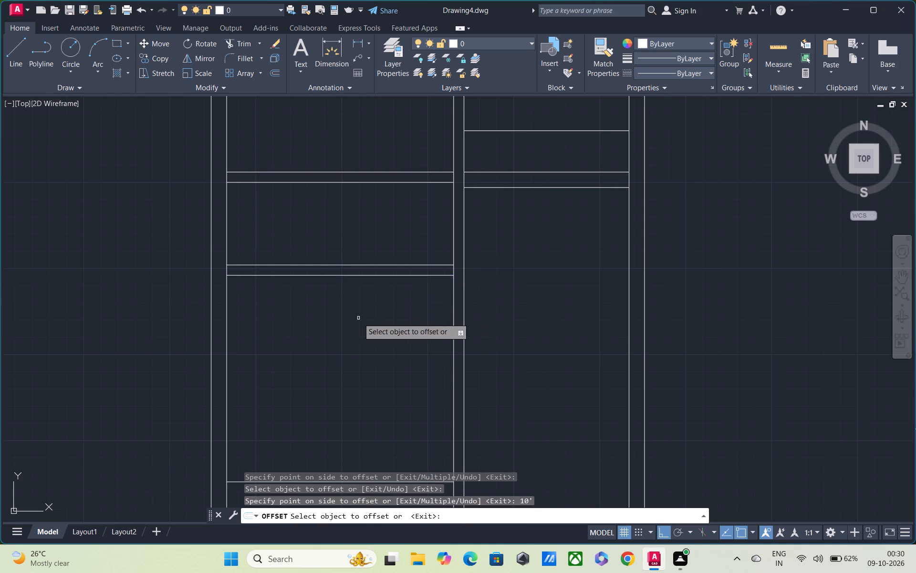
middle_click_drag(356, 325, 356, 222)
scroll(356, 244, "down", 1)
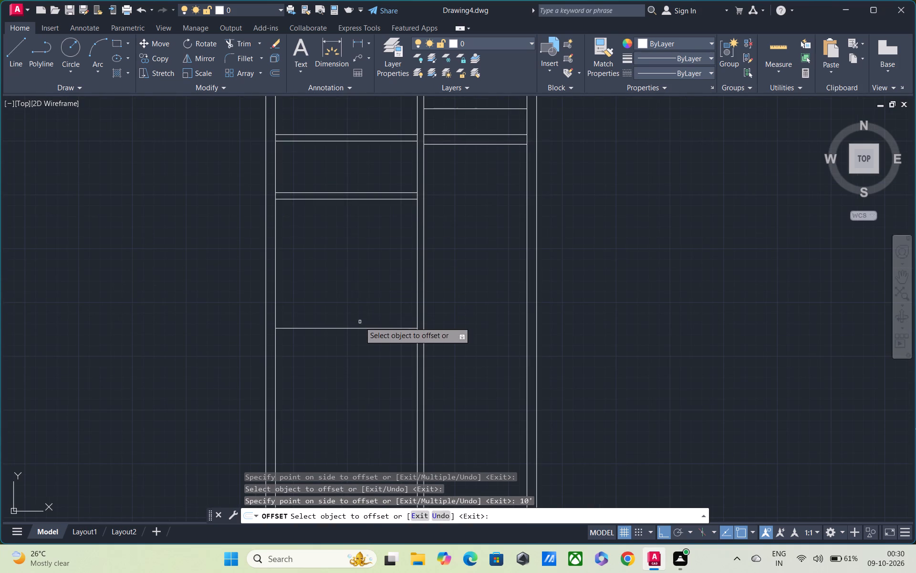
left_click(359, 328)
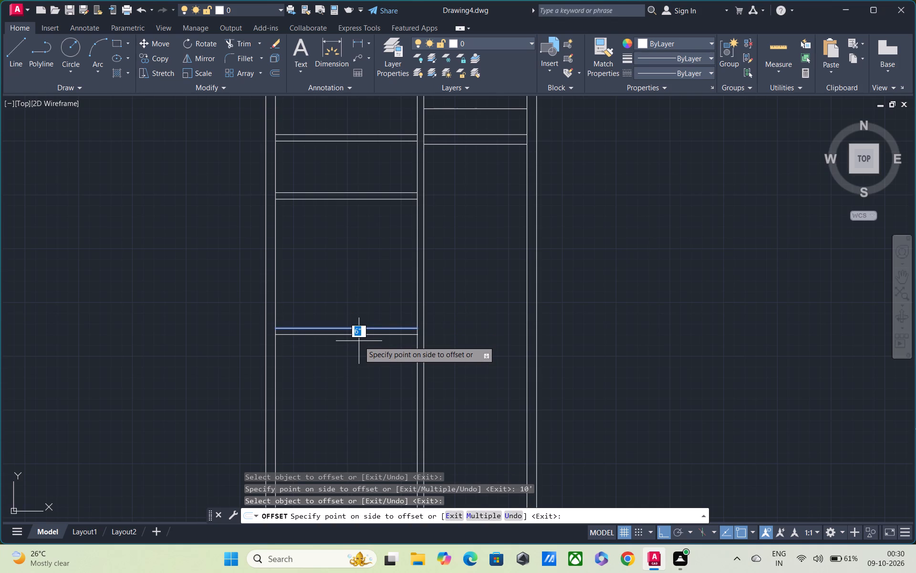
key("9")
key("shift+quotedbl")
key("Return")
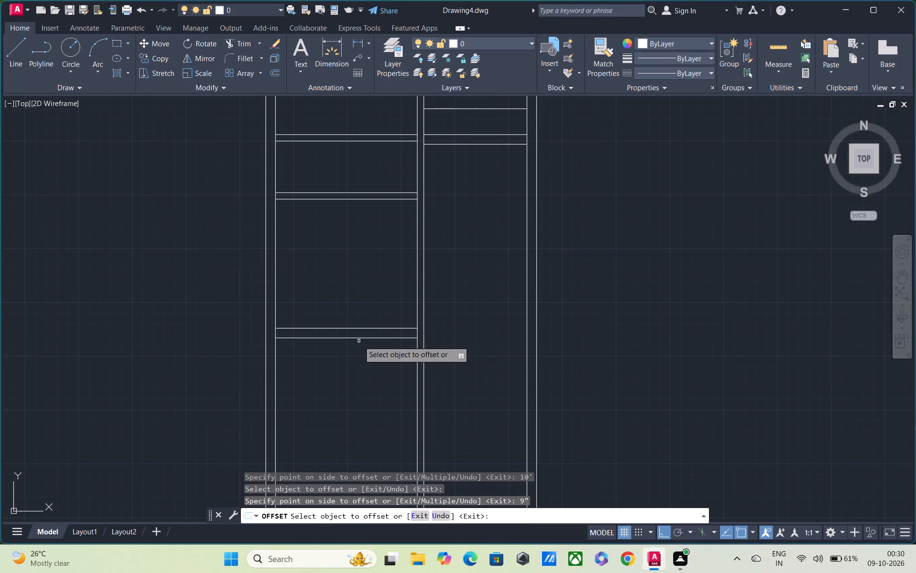
Trim the left outer wall's inner line where the first and second left cross partitions meet it, opening both junctions.
scroll(359, 333, "down", 2)
middle_click_drag(348, 346, 302, 365)
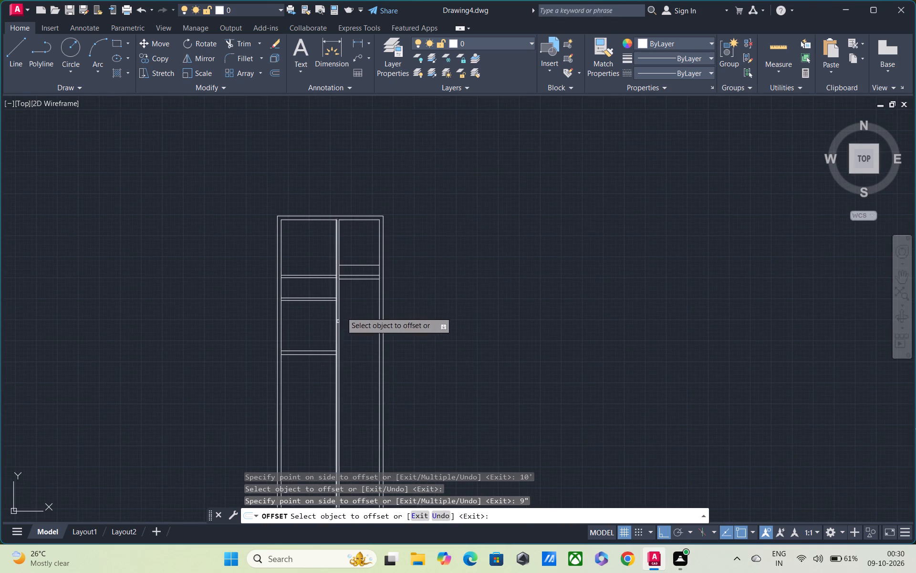
middle_click_drag(351, 291, 350, 312)
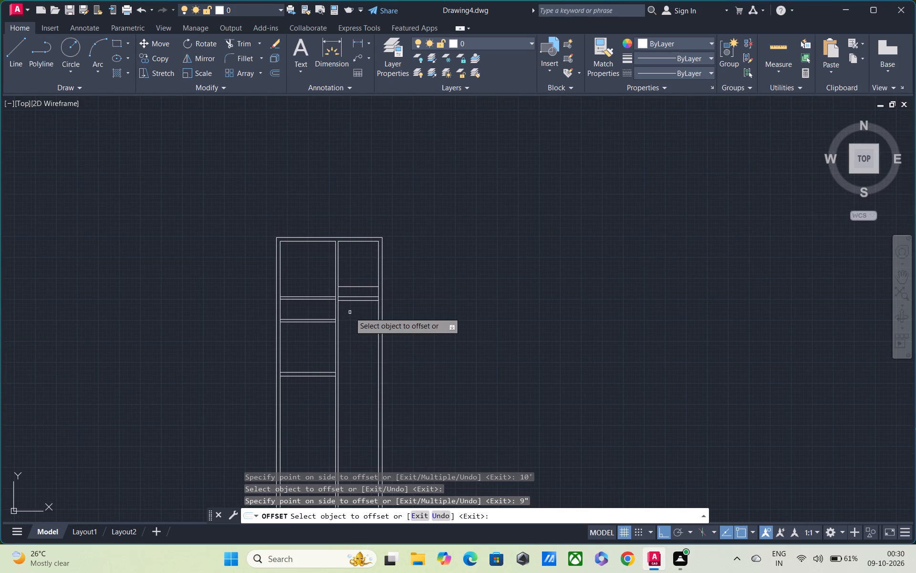
middle_click_drag(349, 315, 436, 317)
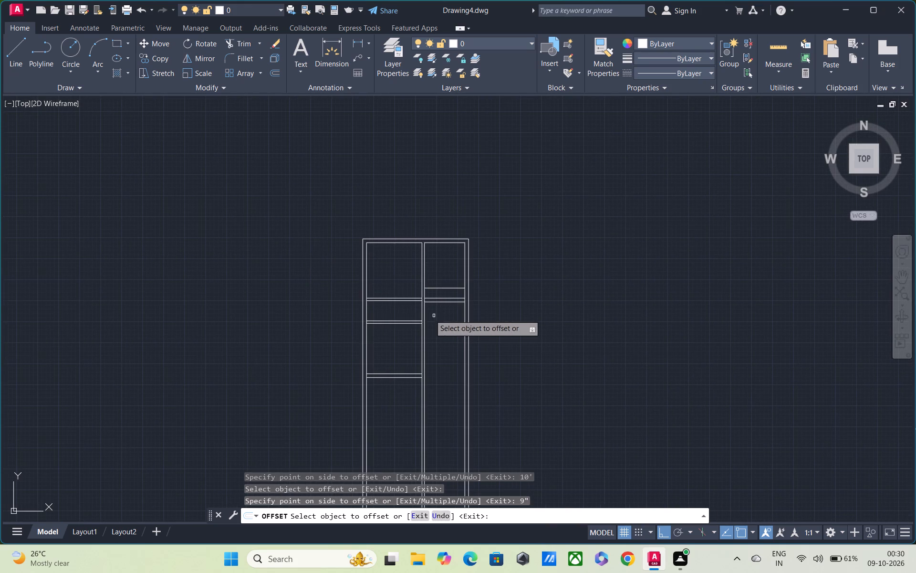
middle_click_drag(415, 315, 439, 320)
scroll(385, 329, "up", 2)
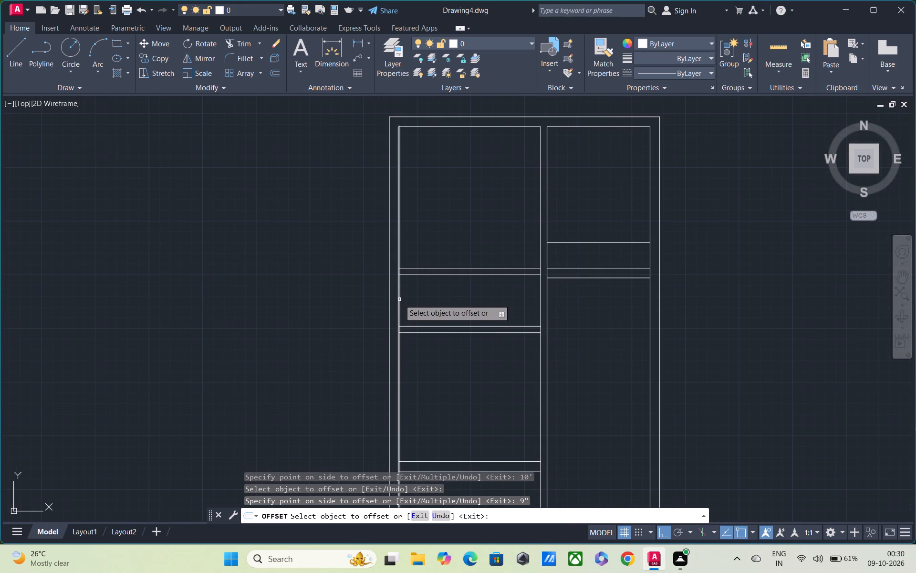
key("Escape")
type("TR")
key("space")
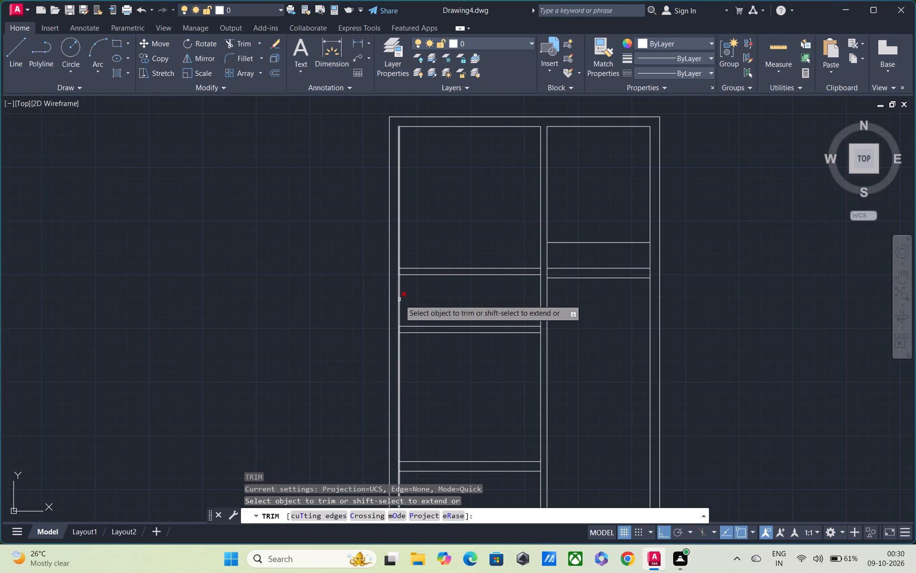
scroll(399, 299, "up", 2)
scroll(394, 232, "up", 2)
left_click_drag(432, 216, 354, 249)
scroll(390, 238, "down", 3)
middle_click_drag(399, 305, 398, 219)
scroll(402, 250, "up", 4)
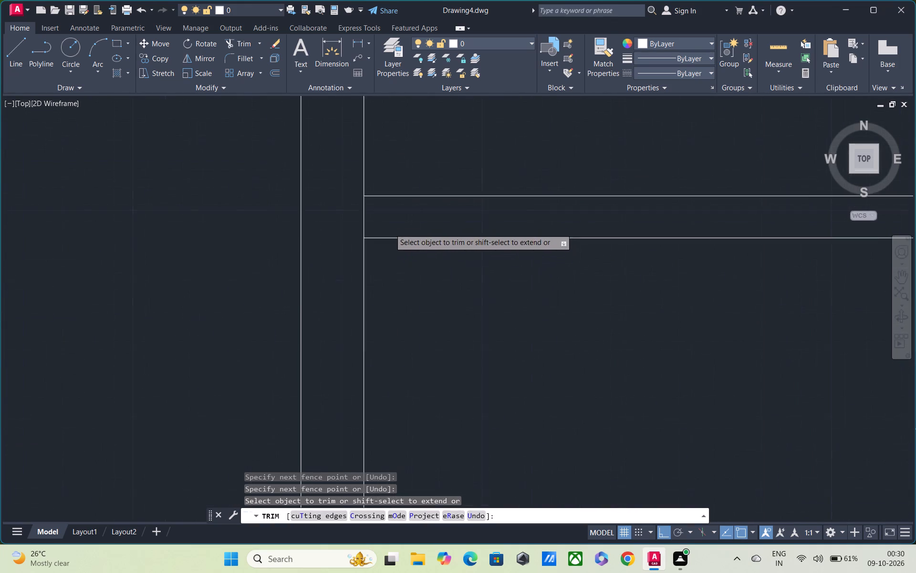
left_click_drag(373, 207, 298, 231)
scroll(308, 228, "down", 4)
scroll(340, 199, "down", 1)
middle_click_drag(340, 206, 339, 249)
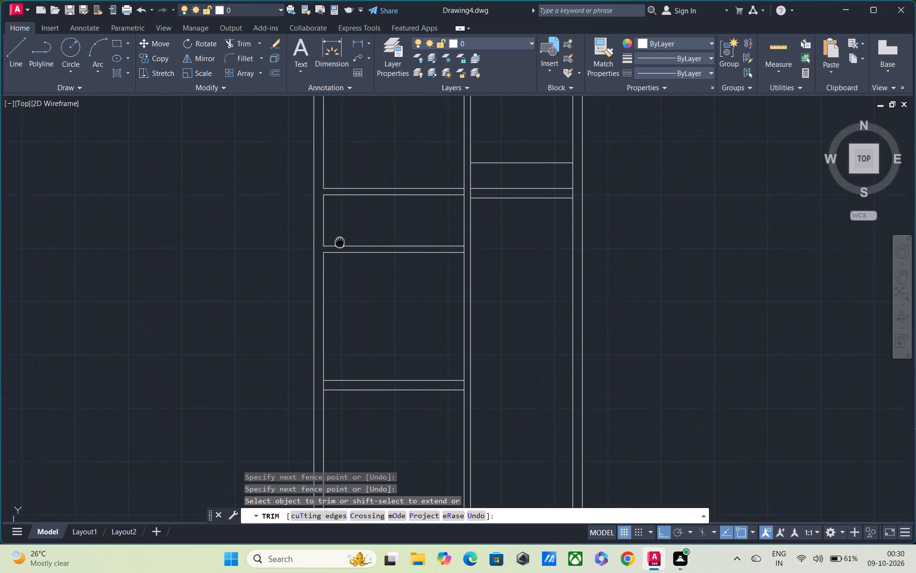
middle_click_drag(339, 249, 339, 250)
key("Escape")
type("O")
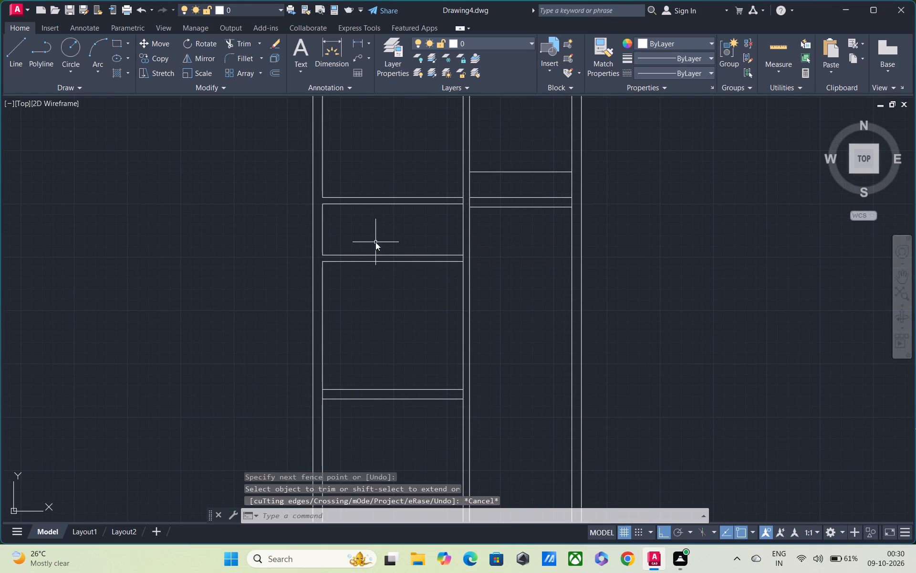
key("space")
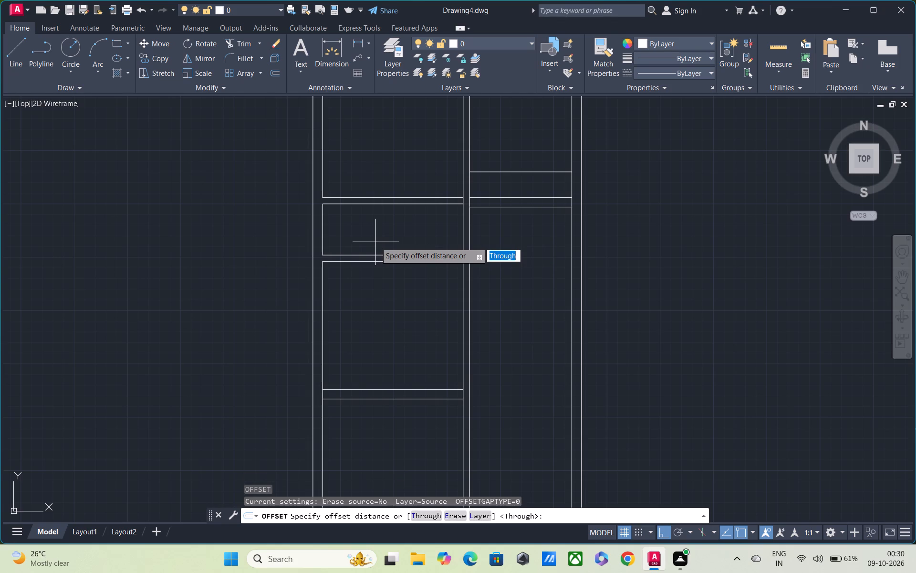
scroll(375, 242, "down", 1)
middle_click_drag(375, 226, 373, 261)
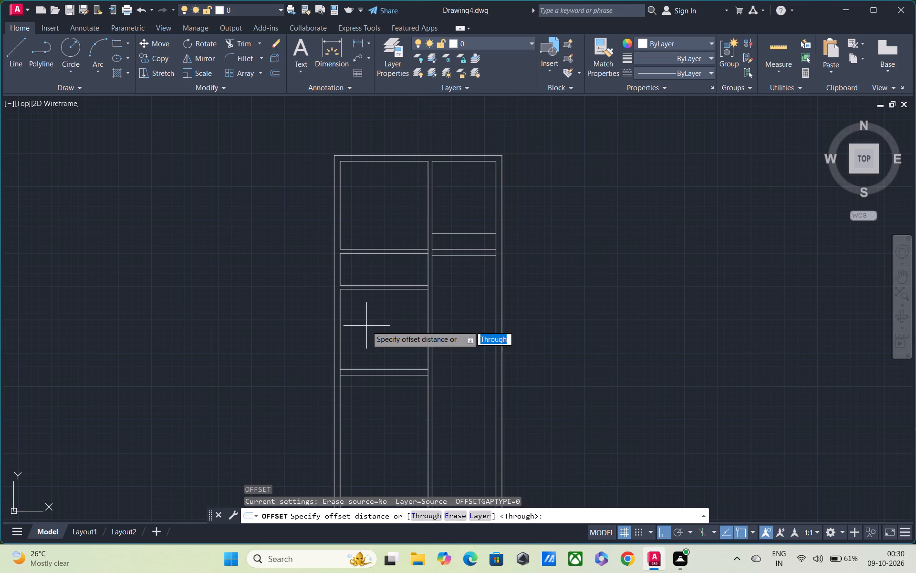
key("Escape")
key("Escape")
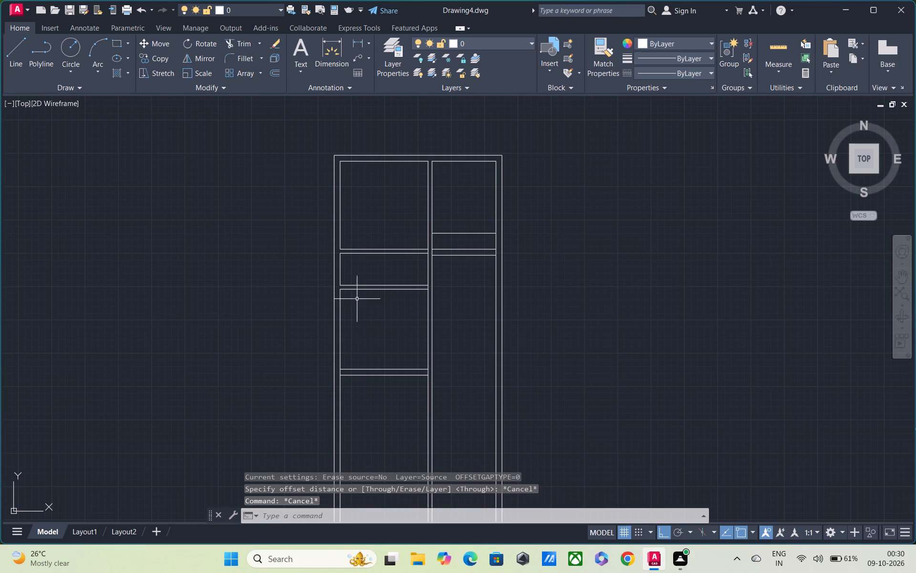
Offset the second left cross partition's lower line 4' downward, and offset the resulting line 6" further down for a third partition.
type("O")
key("space")
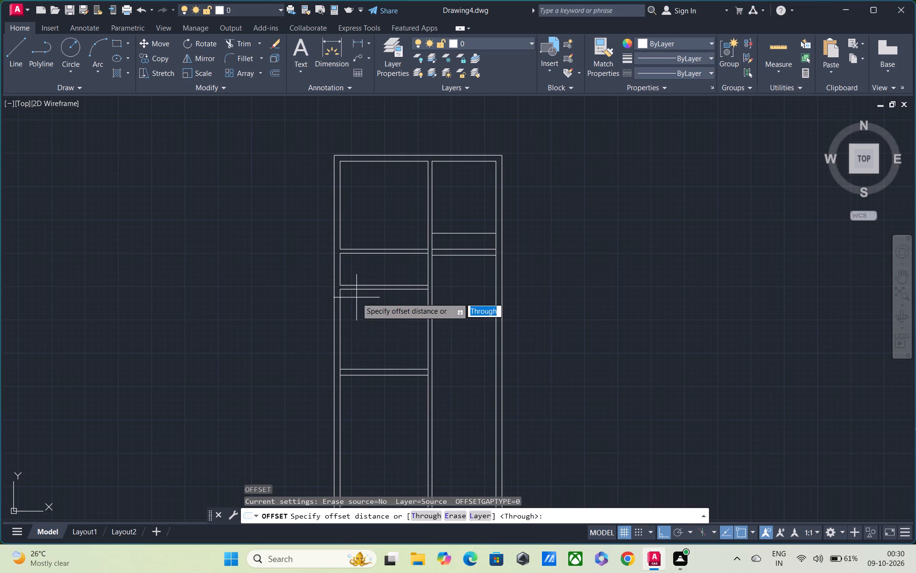
key("4")
key("apostrophe")
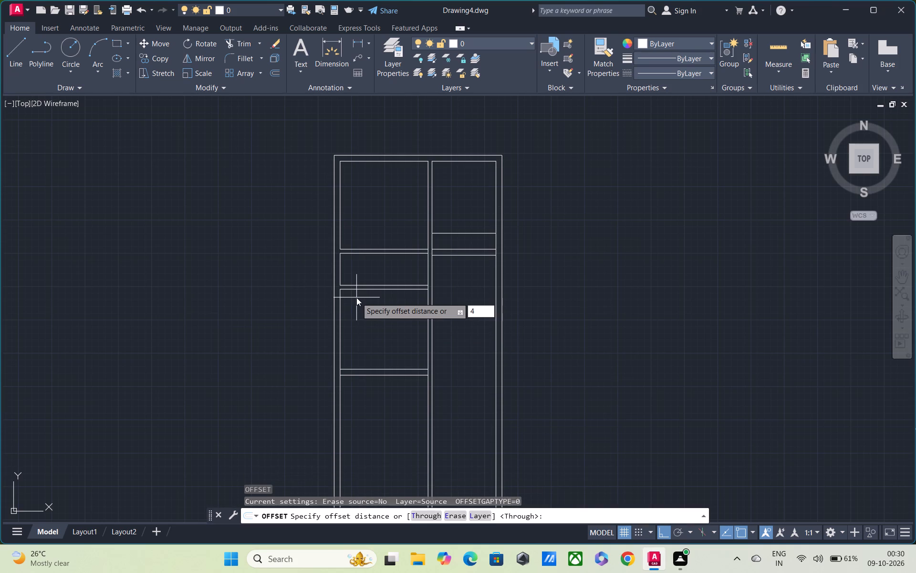
key("space")
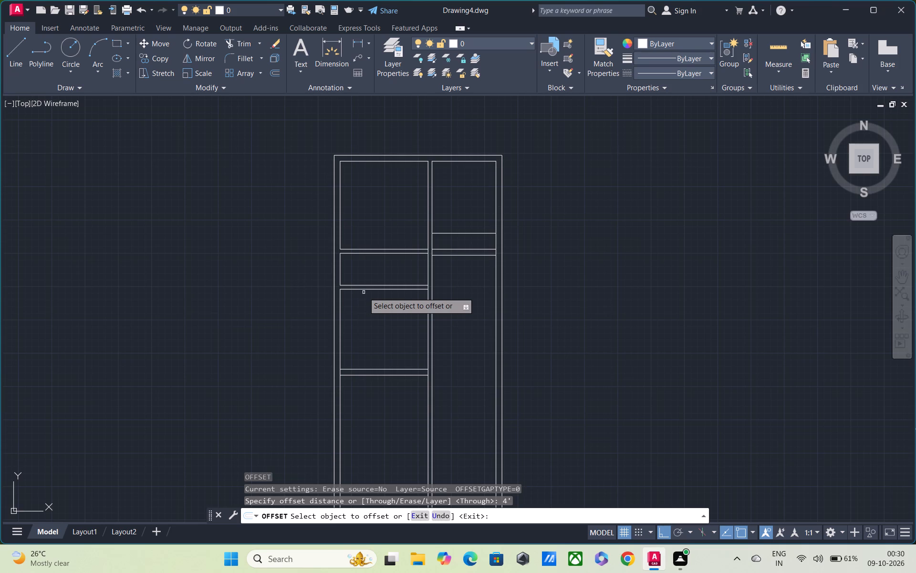
left_click(364, 288)
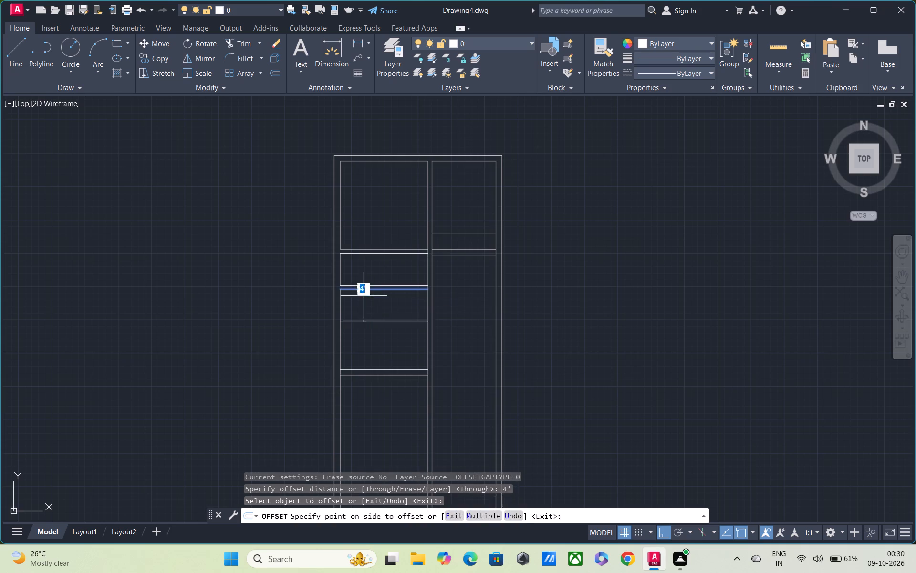
left_click(363, 316)
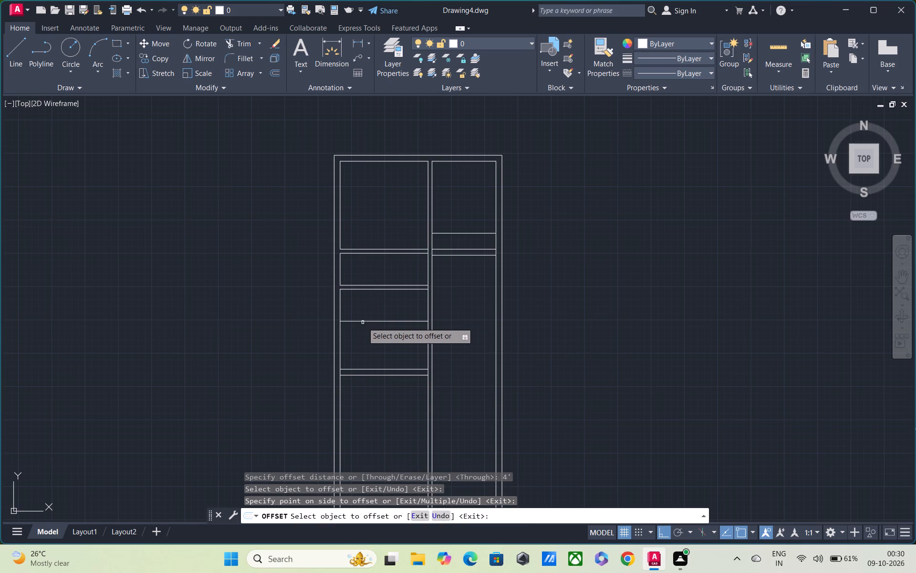
left_click(362, 320)
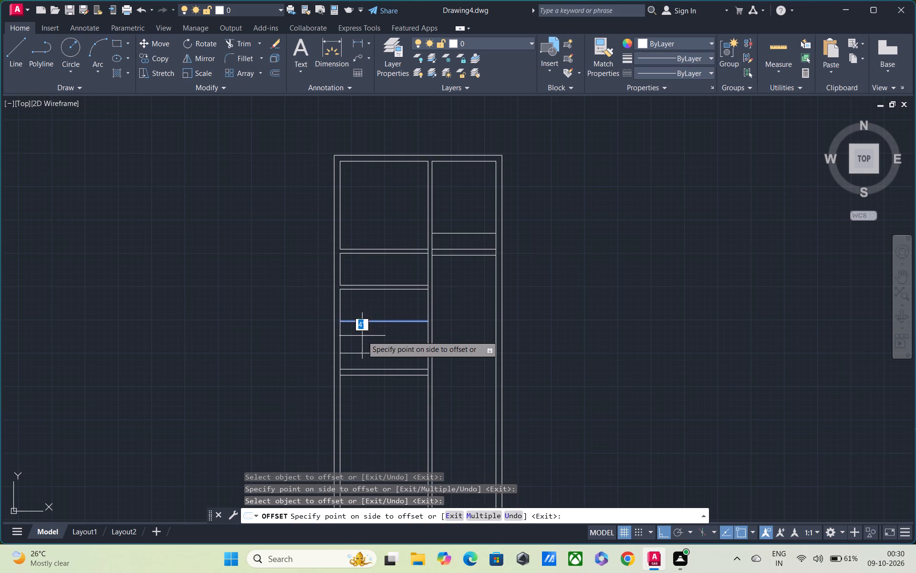
type("6\"")
key("Return")
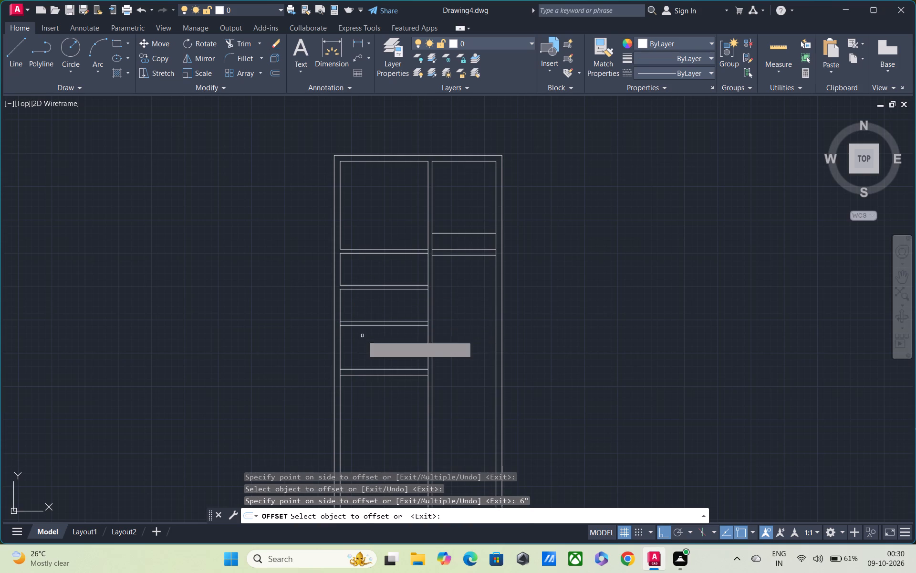
key("Escape")
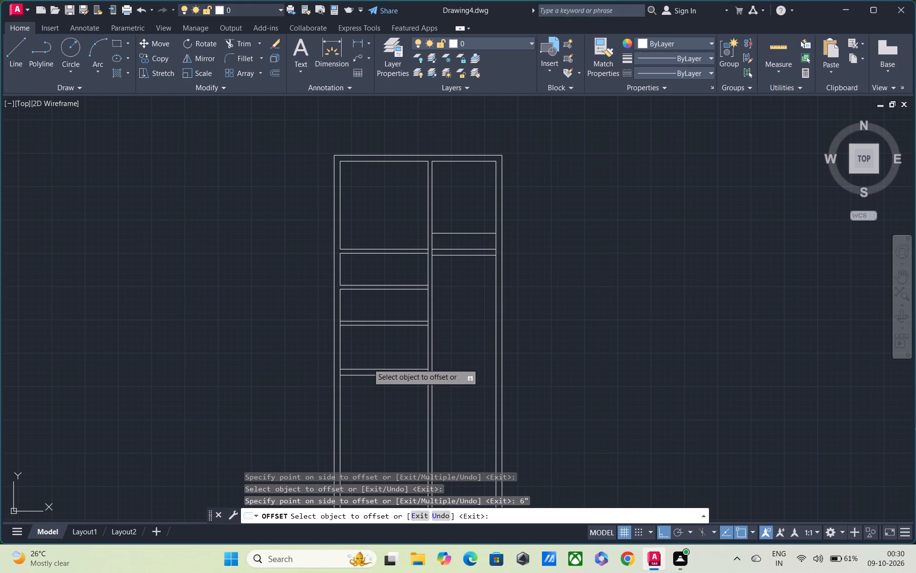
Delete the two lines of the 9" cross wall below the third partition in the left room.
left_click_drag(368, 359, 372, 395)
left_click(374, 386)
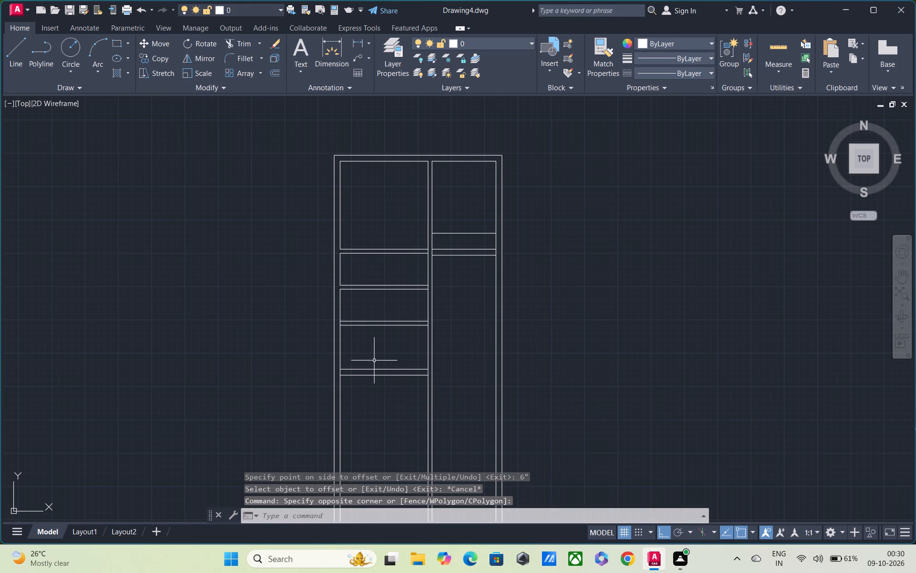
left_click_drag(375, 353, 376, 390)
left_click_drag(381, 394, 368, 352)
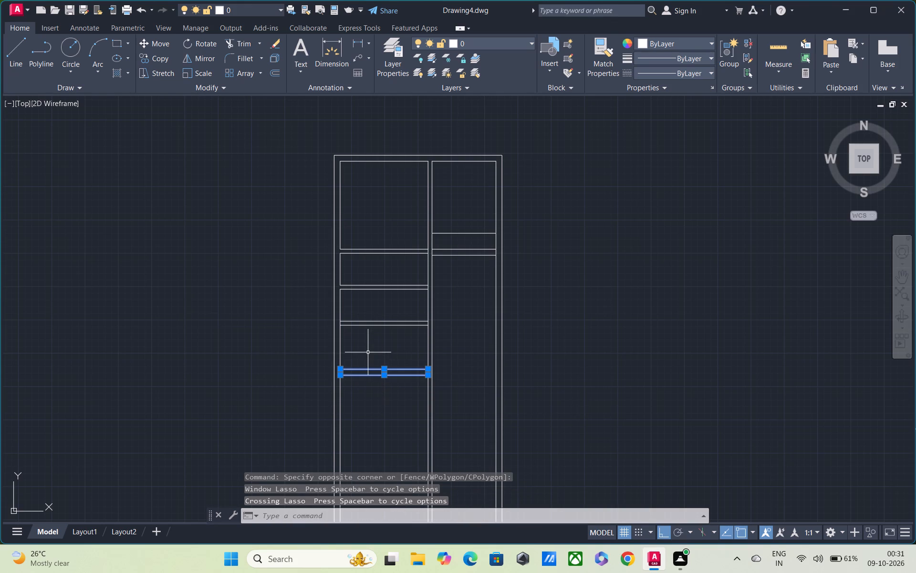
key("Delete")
Offset the third left cross partition's lower line 10' downward, and offset the resulting line 9" further down for a cross wall.
type("O")
key("space")
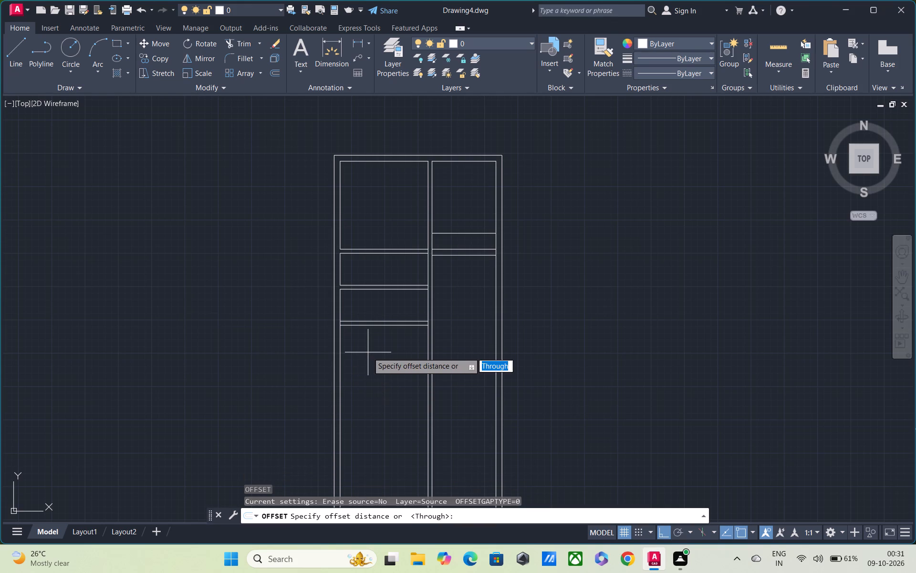
type("10'")
key("Return")
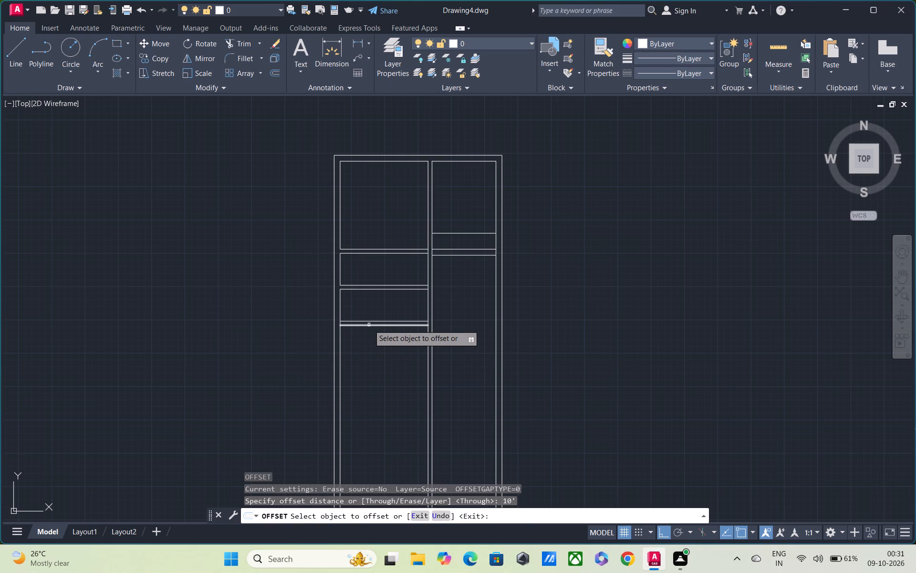
left_click(369, 325)
left_click(369, 344)
left_click_drag(374, 405, 374, 411)
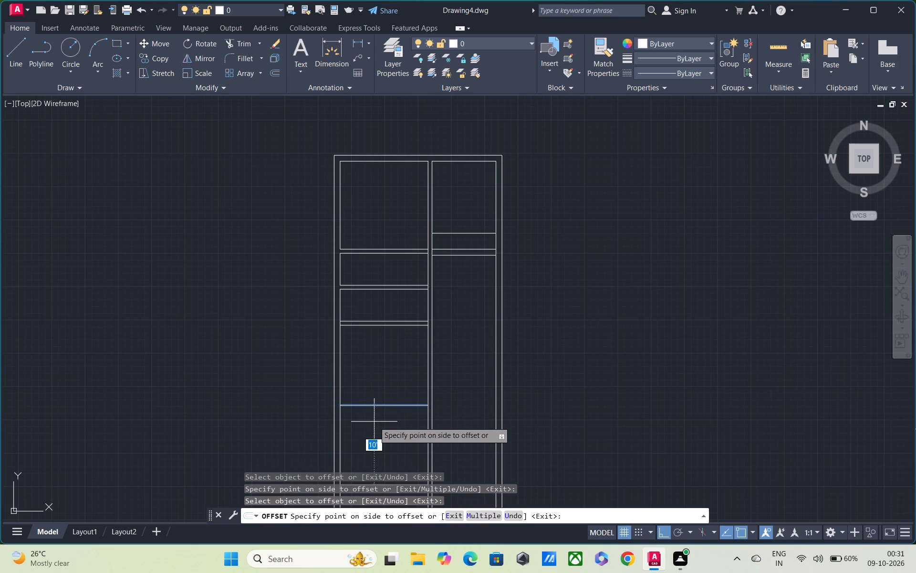
key("9")
key("shift+quotedbl")
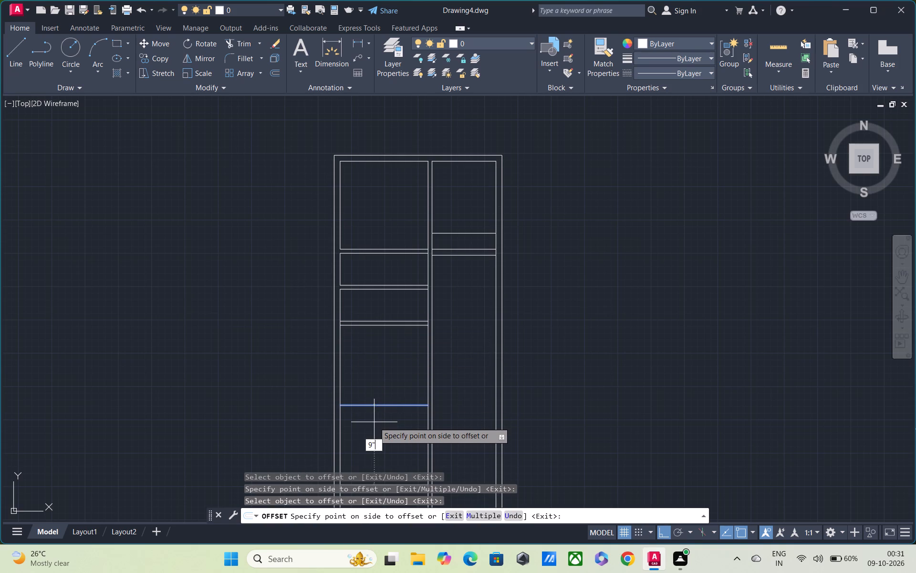
key("Return")
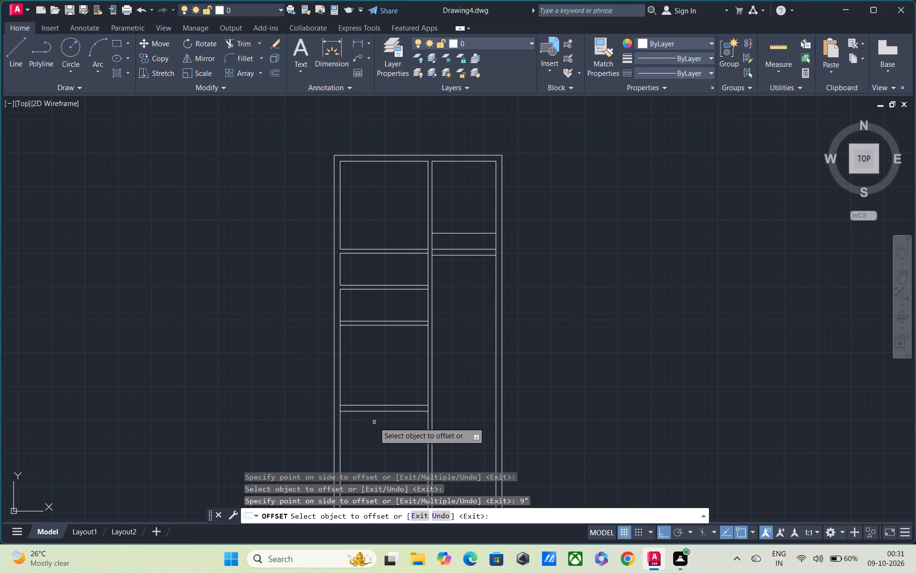
Offset the left outer wall's inner line 7' inward between the first and second left cross partitions.
middle_click_drag(380, 372, 347, 328)
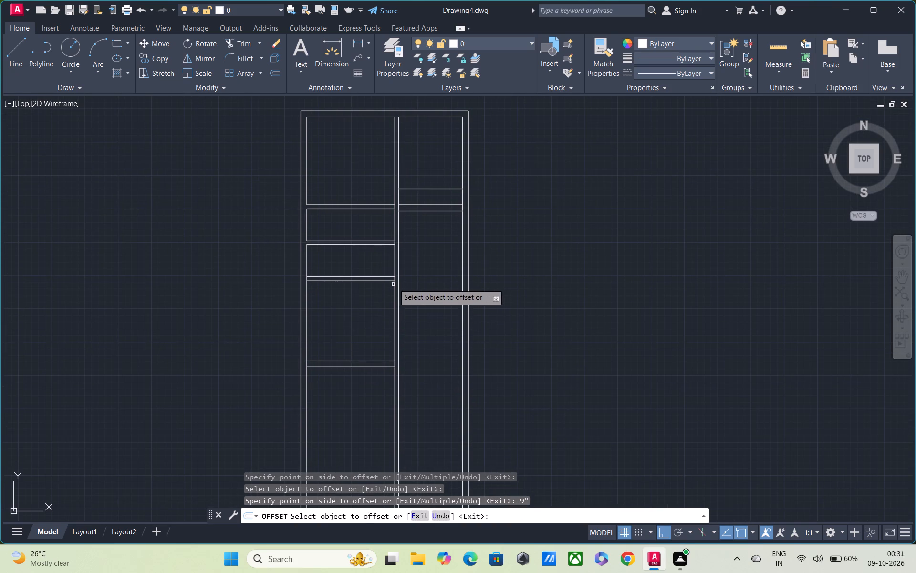
left_click(308, 221)
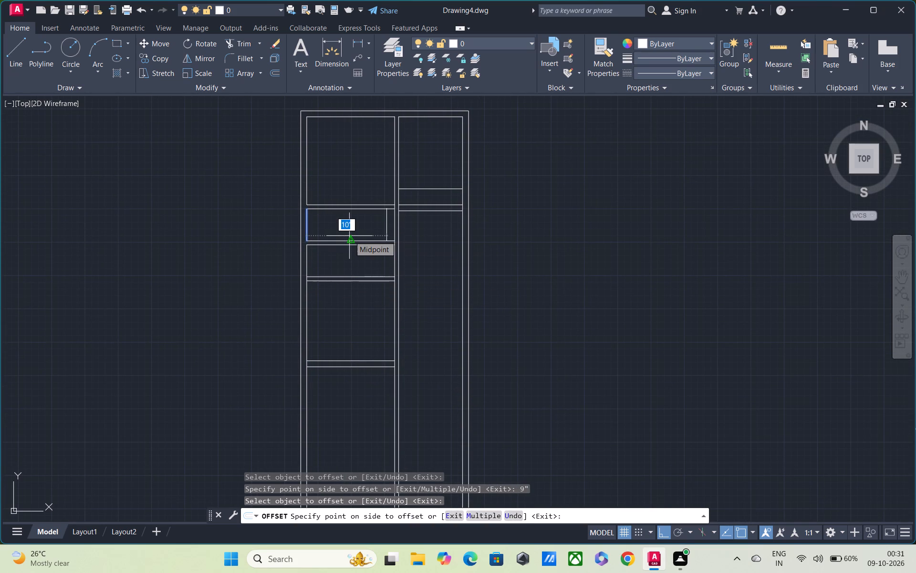
type("7;")
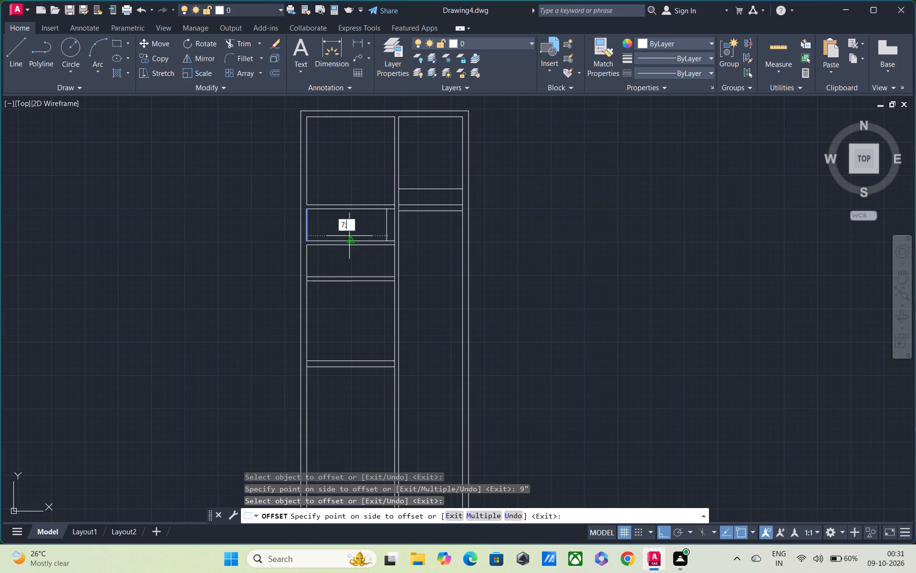
key("BackSpace")
key("apostrophe")
key("Return")
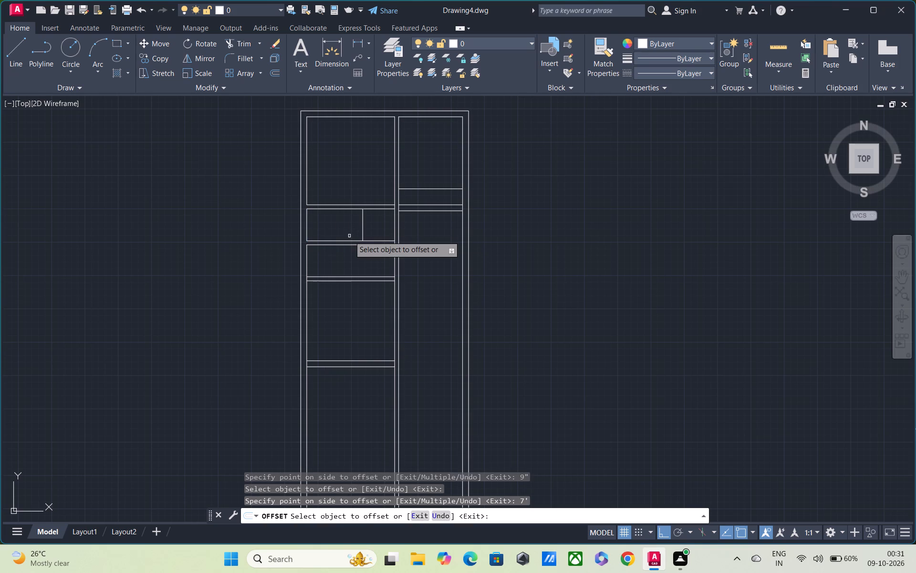
Trim the left outer wall's inner line where the third left cross partition meets it.
left_click(308, 252)
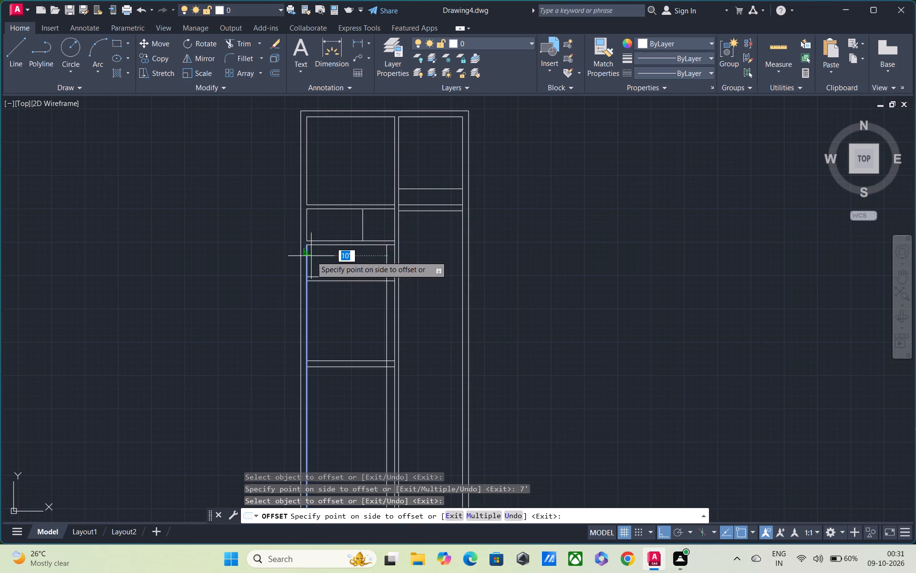
key("Escape")
type("TR")
key("space")
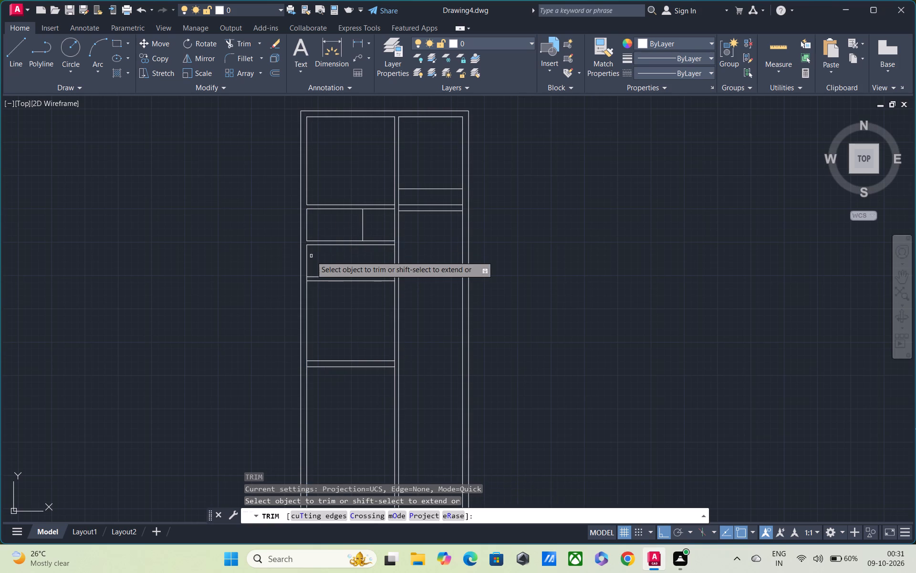
scroll(309, 277, "up", 3)
left_click_drag(306, 279, 288, 278)
scroll(288, 276, "down", 3)
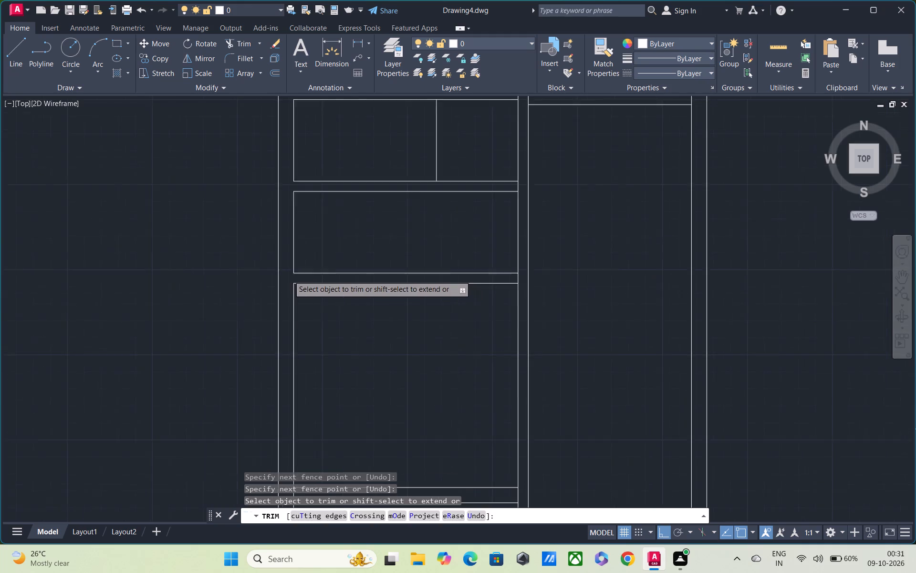
key("Escape")
Offset the left outer wall's inner line 7' inward between the second and third left cross partitions.
type("O 7'")
key("Return")
scroll(296, 253, "up", 1)
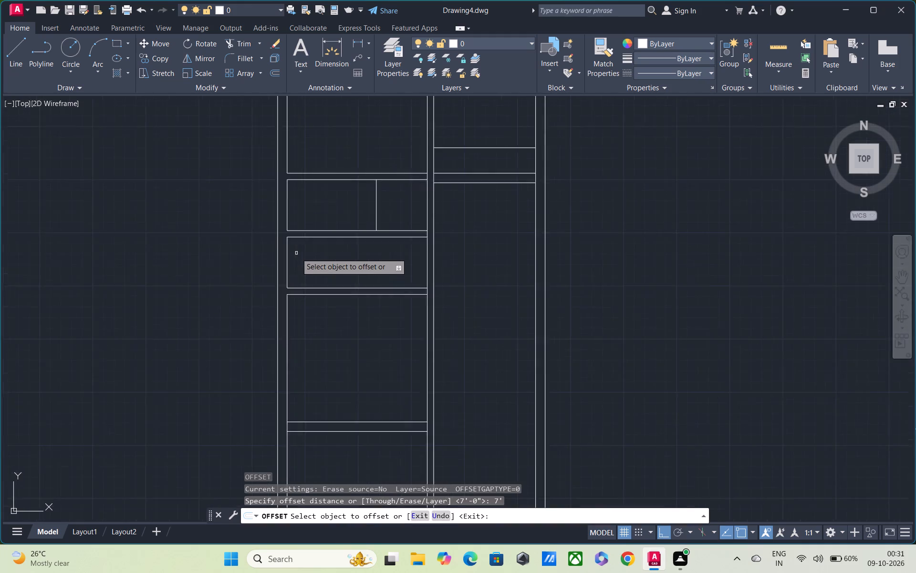
scroll(296, 253, "up", 1)
left_click(282, 253)
left_click(327, 260)
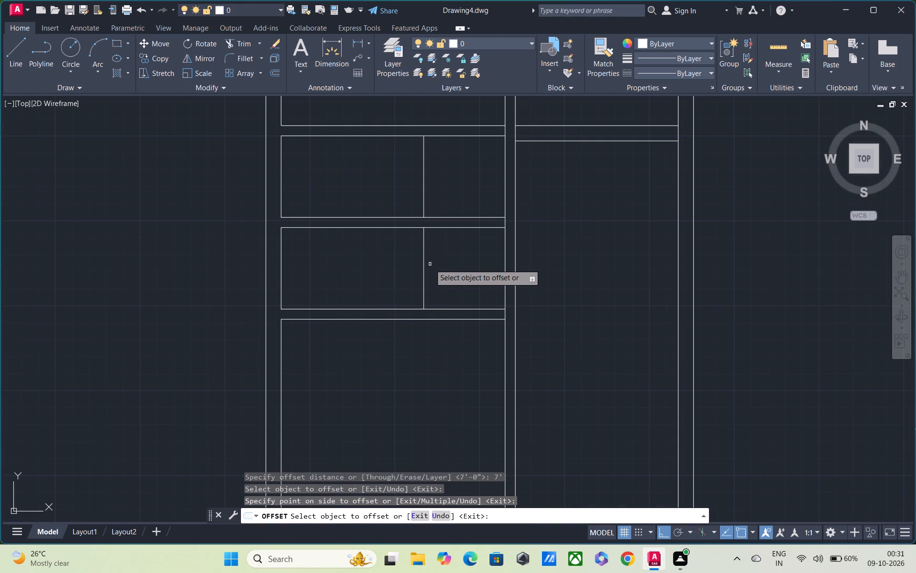
Offset the vertical dividing lines in both small left rooms 6" toward the middle partition, forming 6" walls.
left_click(426, 187)
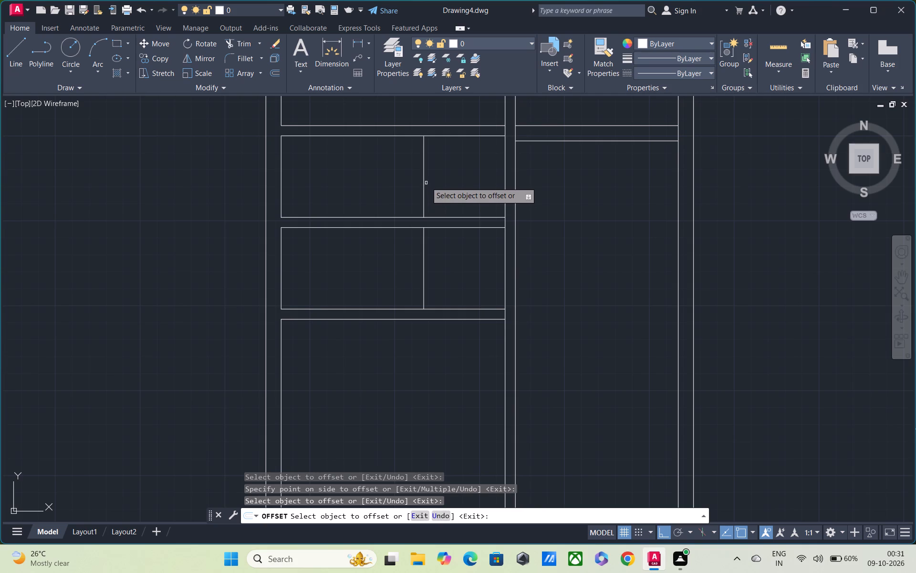
left_click(425, 174)
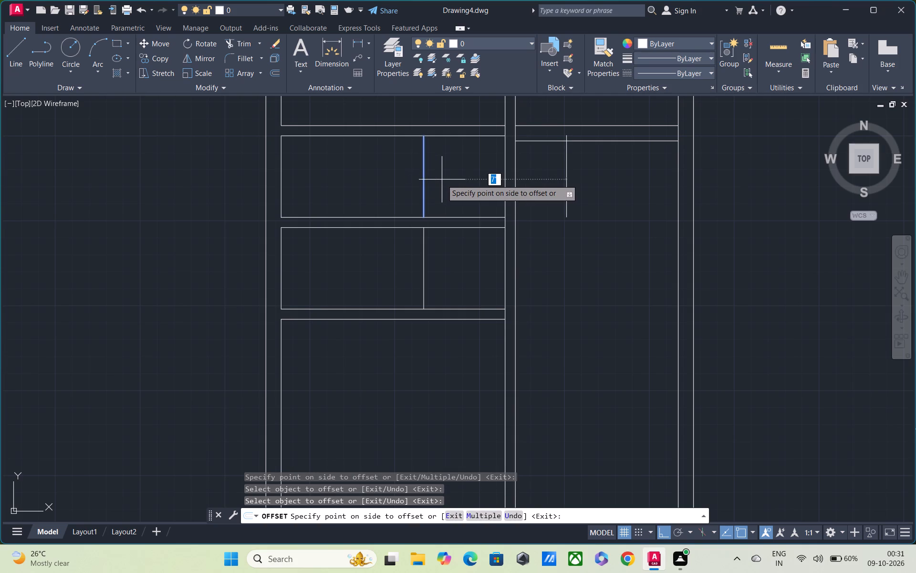
type("6\"")
key("Return")
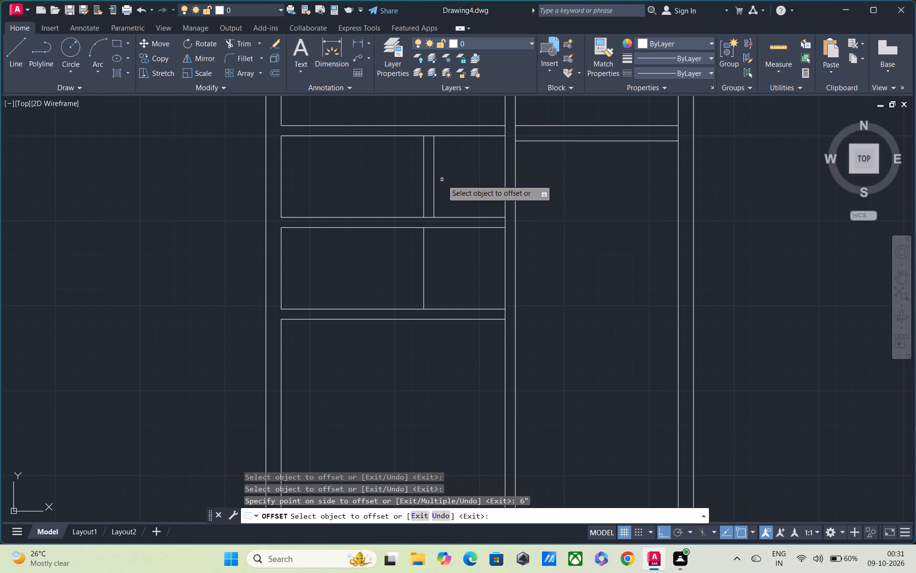
left_click(422, 255)
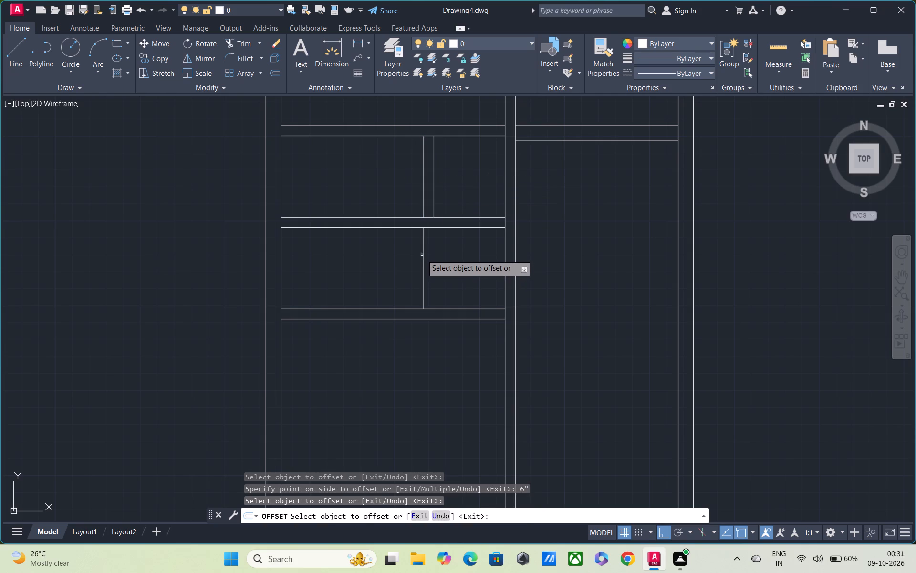
left_click(423, 255)
type("6\"")
key("Return")
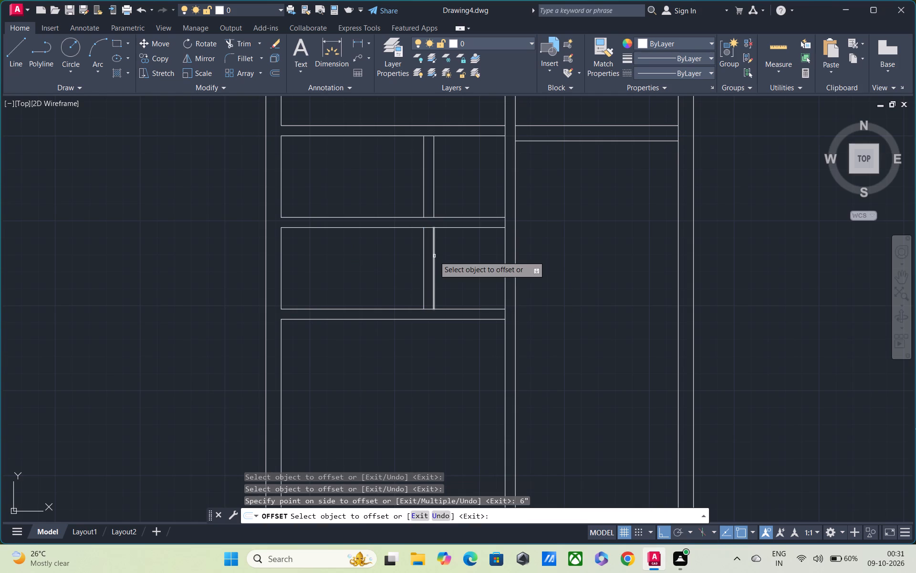
middle_click_drag(406, 310, 405, 204)
scroll(405, 222, "down", 2)
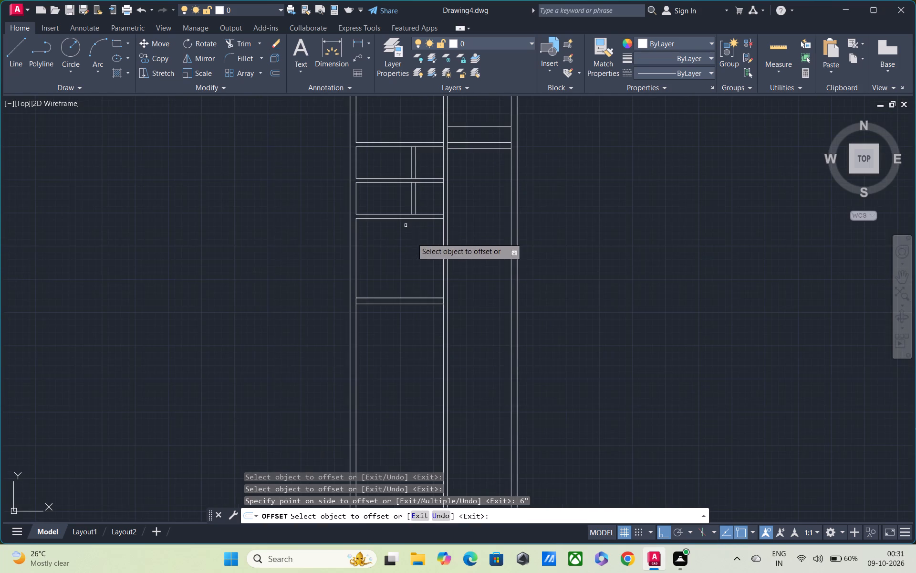
middle_click_drag(418, 254, 392, 274)
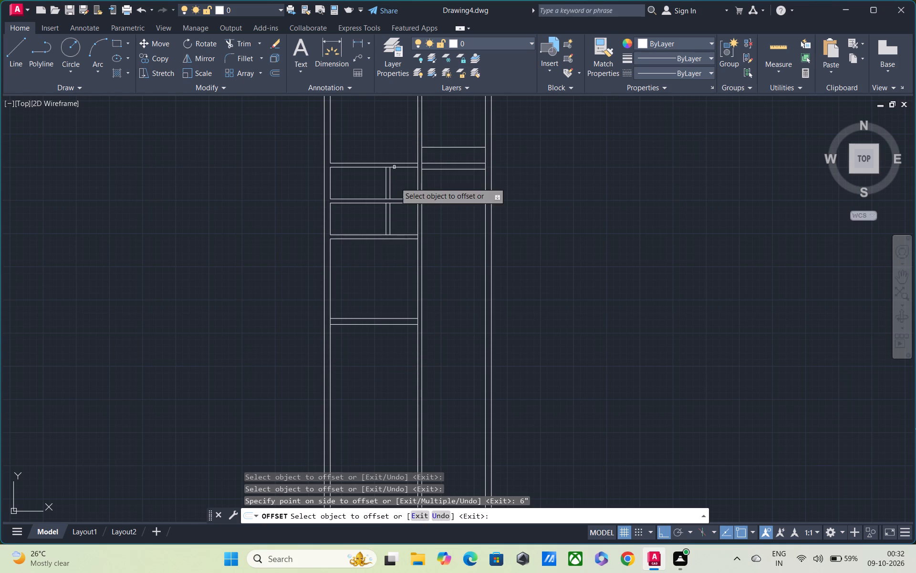
middle_click_drag(439, 186, 425, 260)
key("Escape")
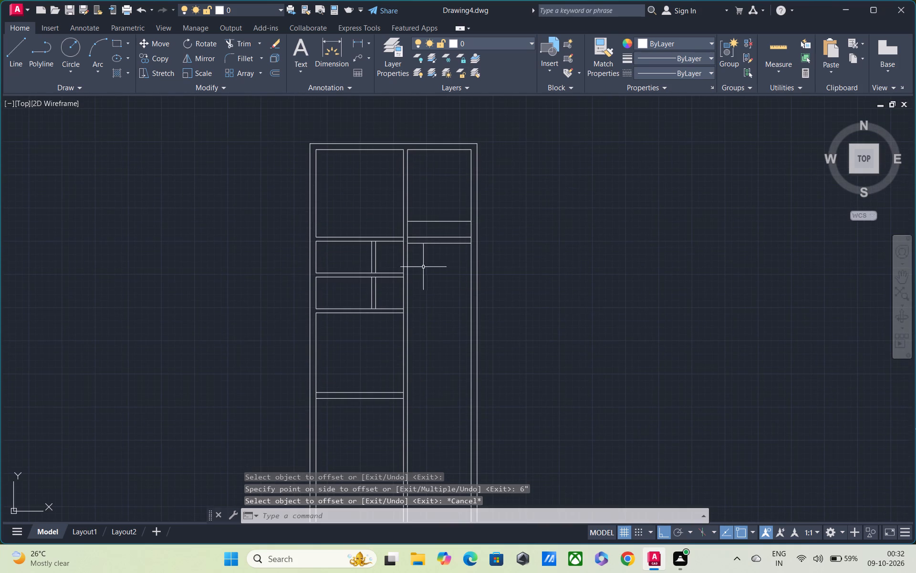
Replace the lowest cross line in the right room with a 6" downward offset of the line just above it.
scroll(422, 243, "up", 2)
left_click(422, 243)
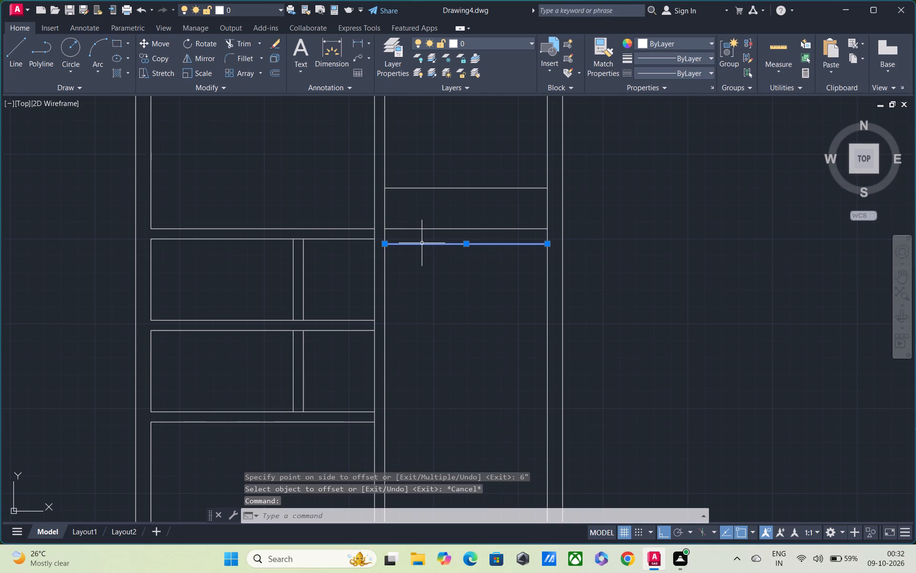
key("Delete")
type("O")
key("space")
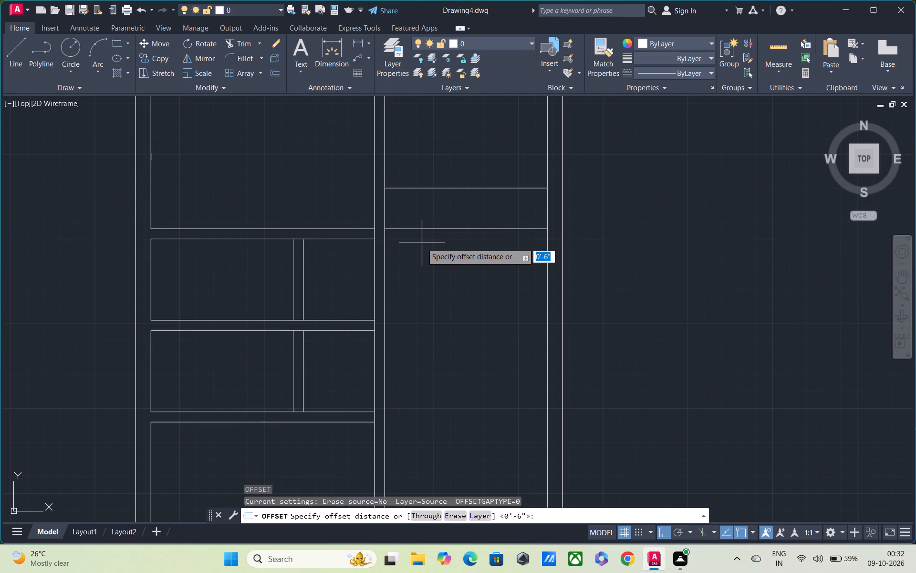
type("6\"")
key("Return")
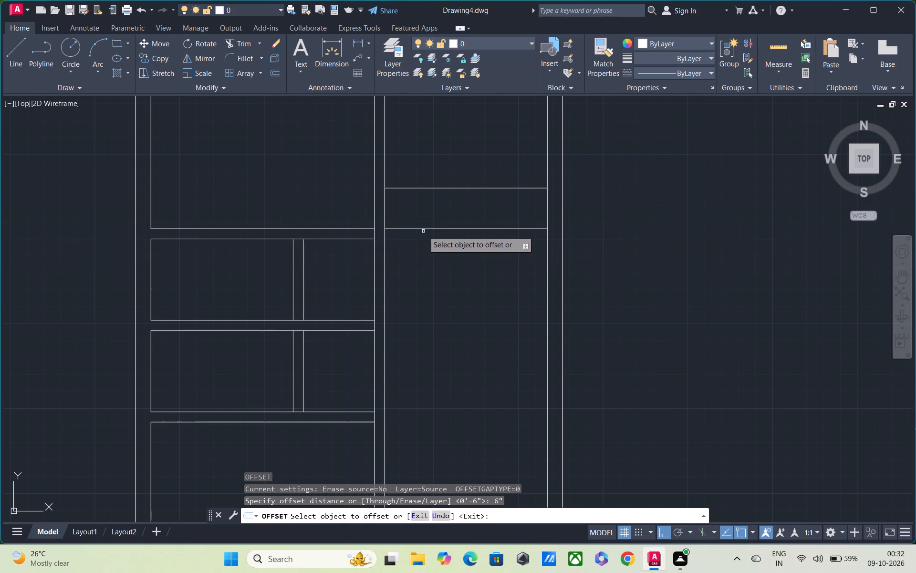
left_click(423, 230)
left_click(422, 242)
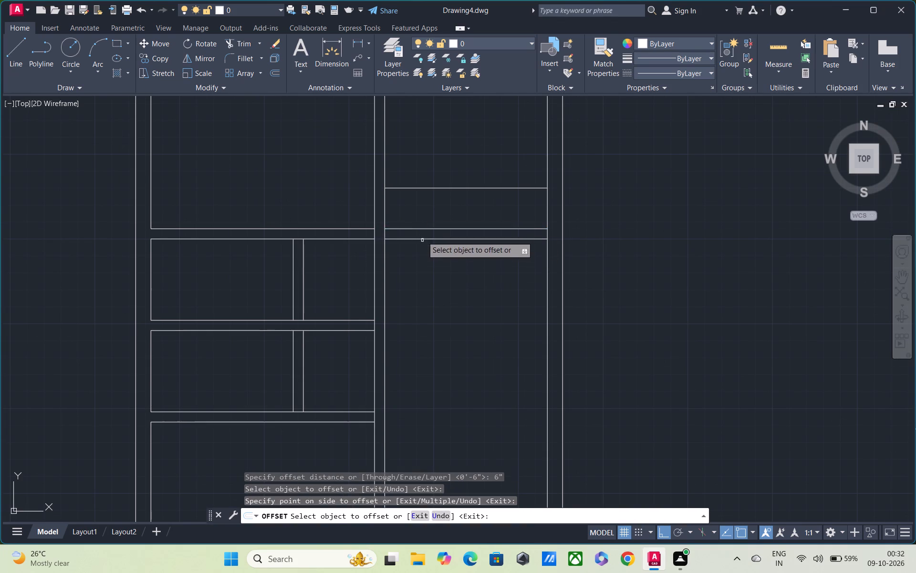
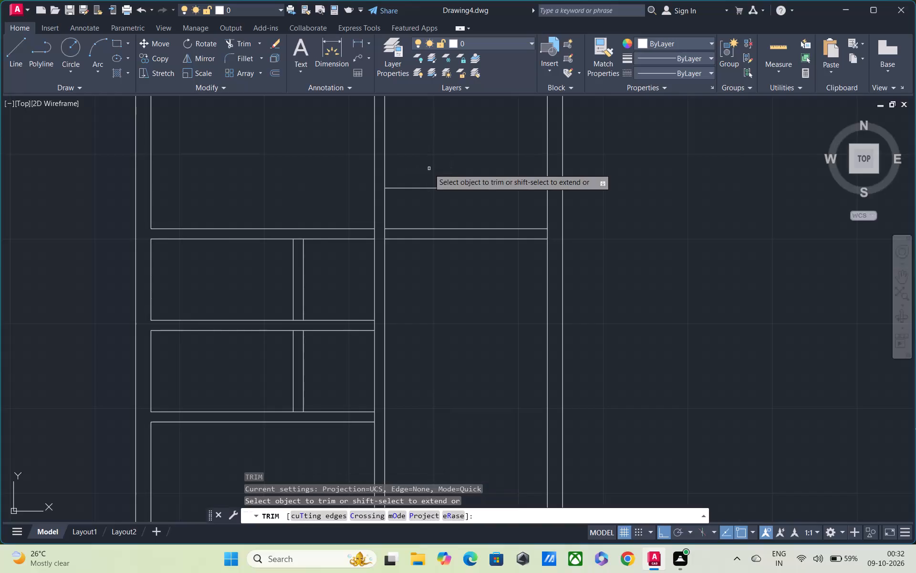
Trim away the stray cross line just above the first cross partition in the right room.
left_click_drag(429, 168, 427, 206)
scroll(426, 178, "down", 2)
key("Escape")
Offset the lower line of the right room's cross partition 18' downward.
type("O")
key("space")
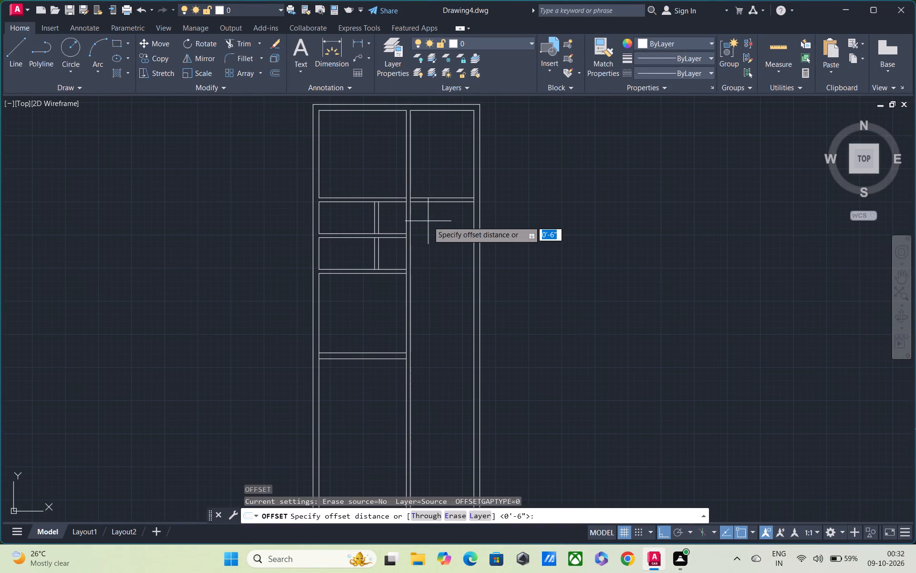
type("20'")
key("Return")
left_click(433, 202)
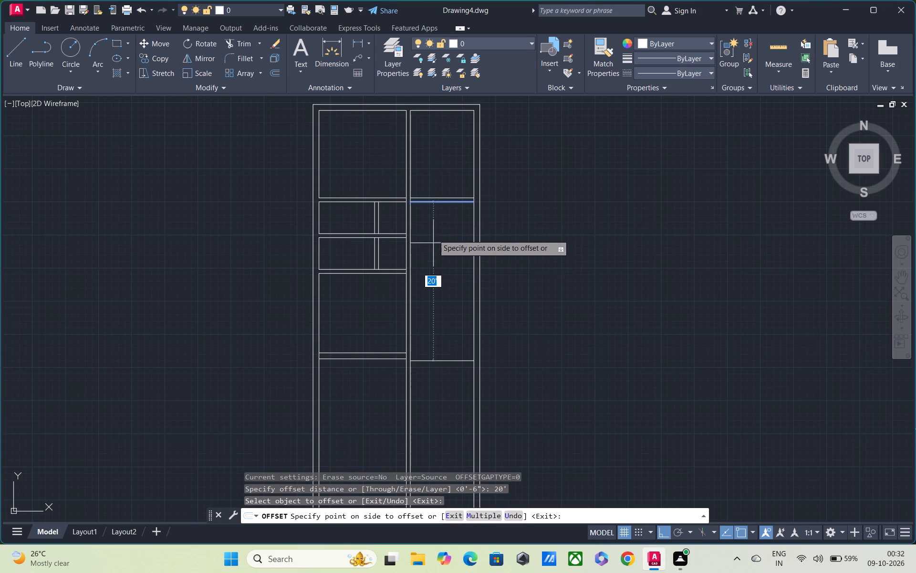
type("18'")
key("Return")
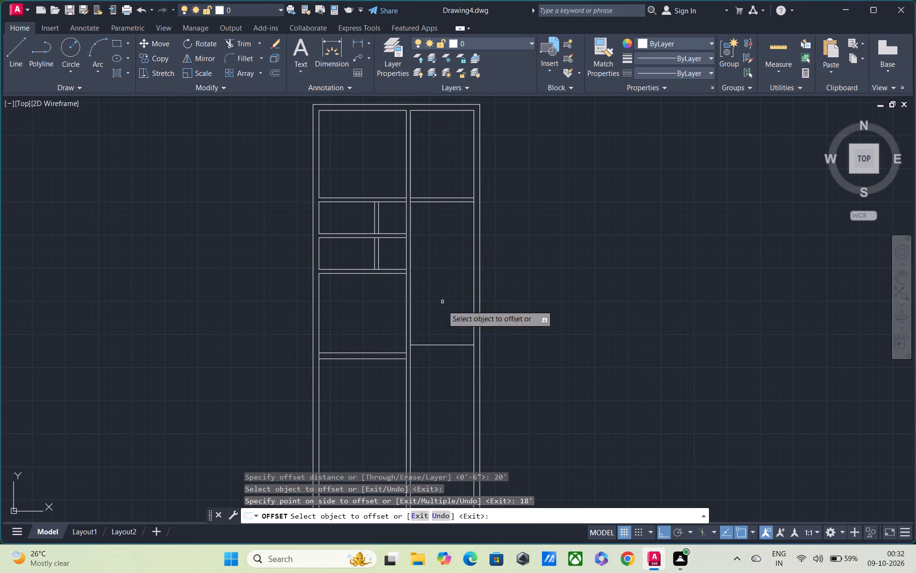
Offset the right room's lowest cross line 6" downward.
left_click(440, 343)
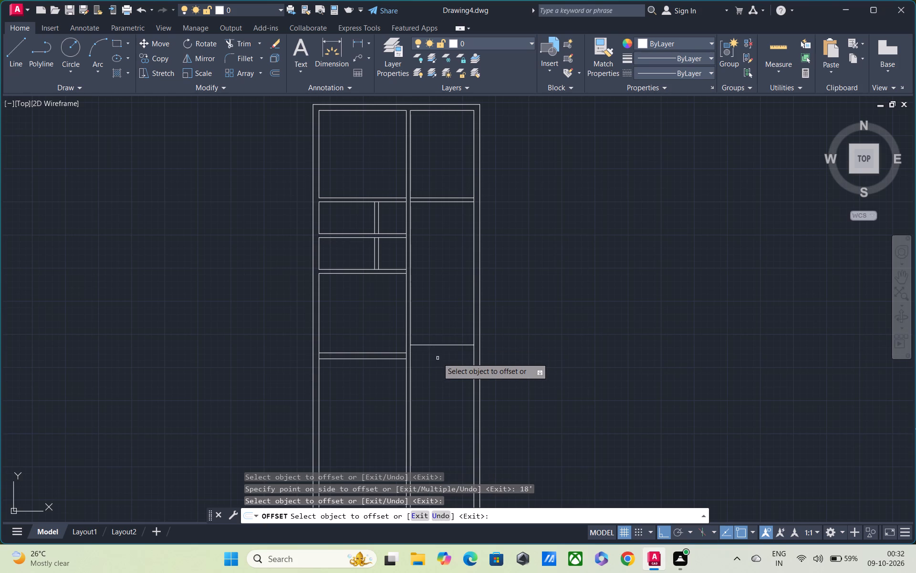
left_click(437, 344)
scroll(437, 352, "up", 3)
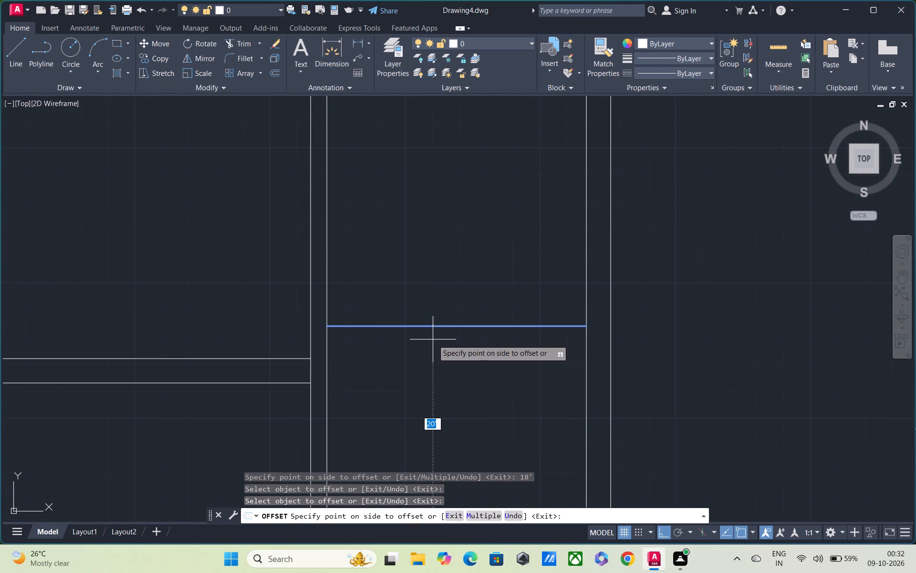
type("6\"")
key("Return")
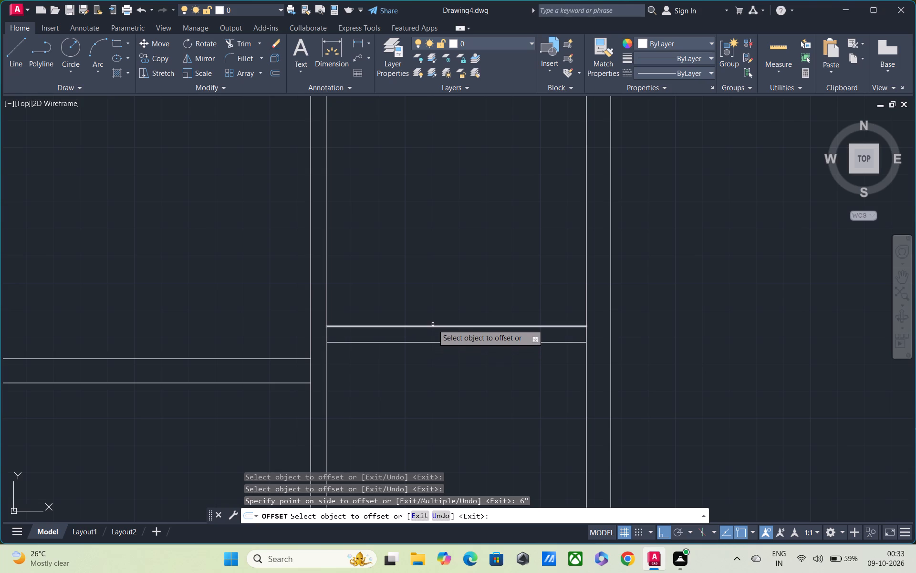
Offset the middle room line, placed 18' below the right side's first partition, 6" upward to form a 6" wall.
left_click(433, 324)
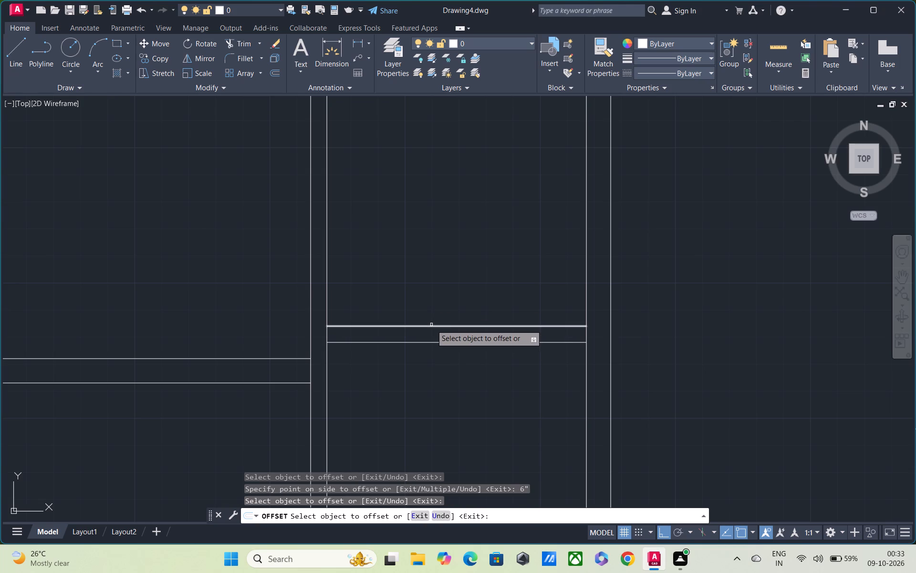
left_click(431, 325)
type("6\"")
key("Return")
key("grave")
key("Escape")
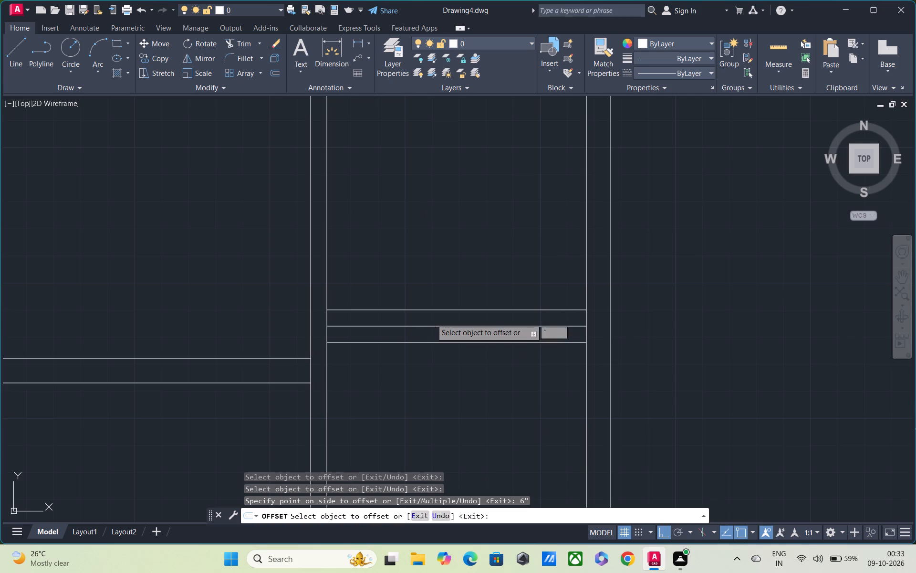
key("Escape")
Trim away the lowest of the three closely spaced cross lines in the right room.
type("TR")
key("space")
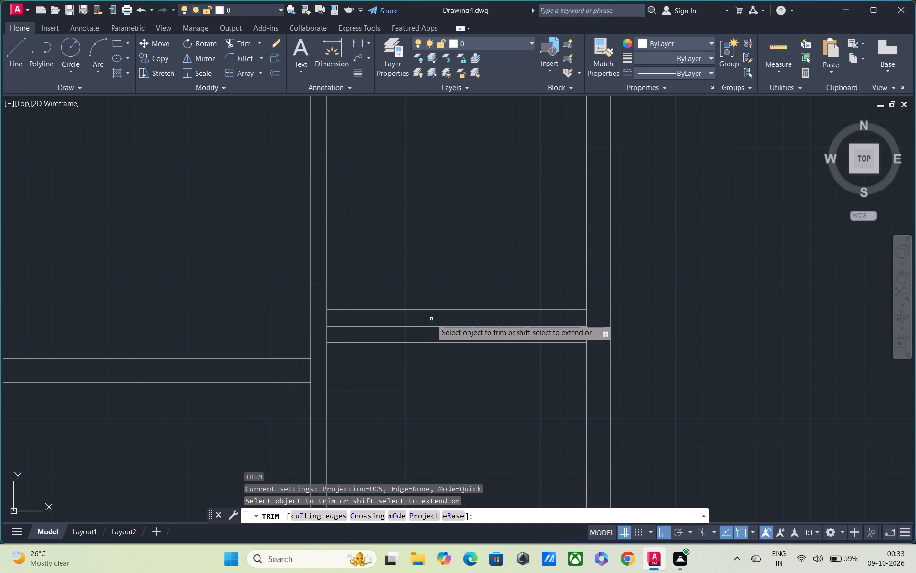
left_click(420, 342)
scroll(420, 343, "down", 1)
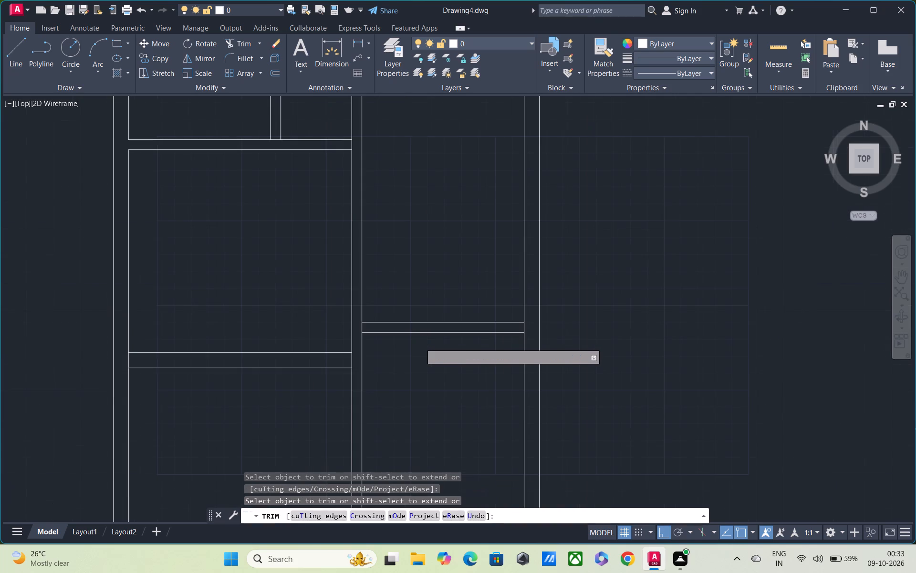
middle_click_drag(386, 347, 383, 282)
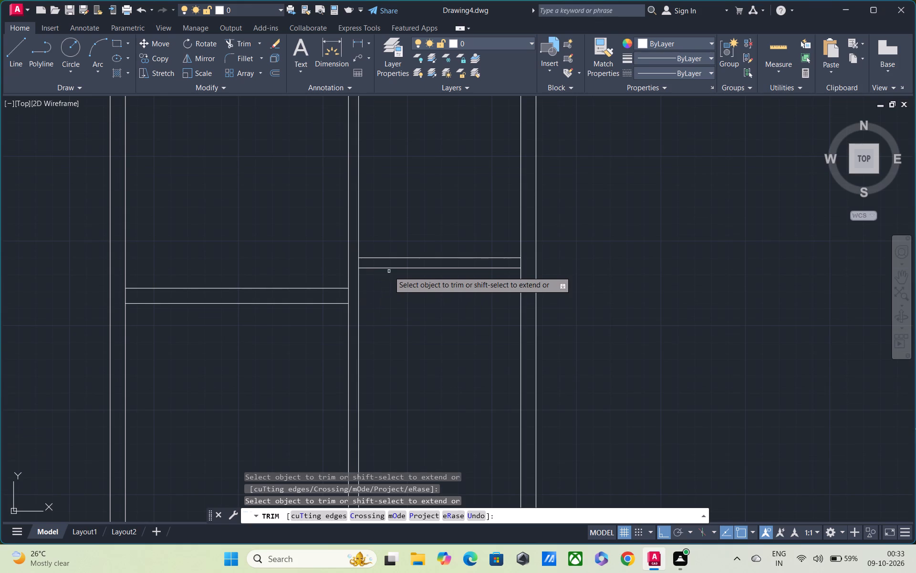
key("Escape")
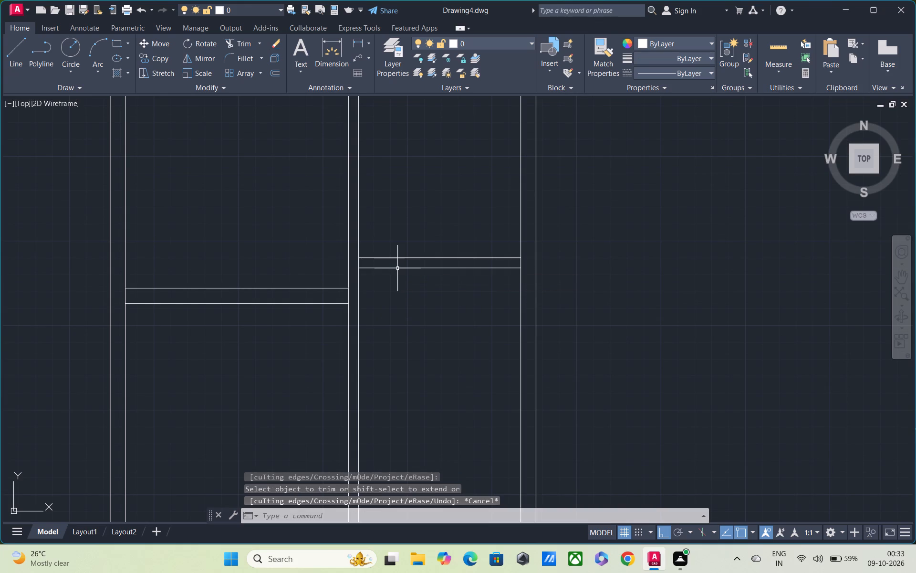
Offset the lower line of the right side's second cross partition 6' downward.
type("O")
key("space")
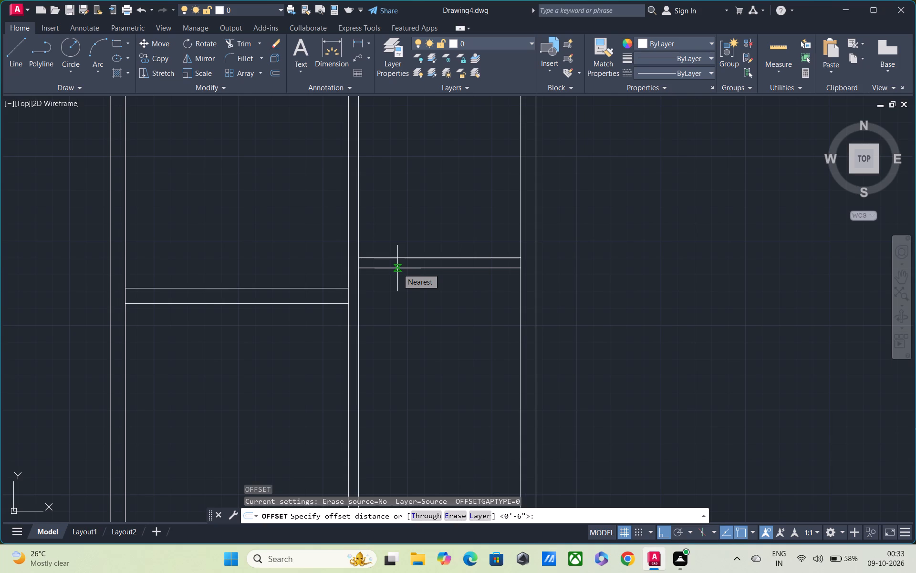
type("6'")
key("Return")
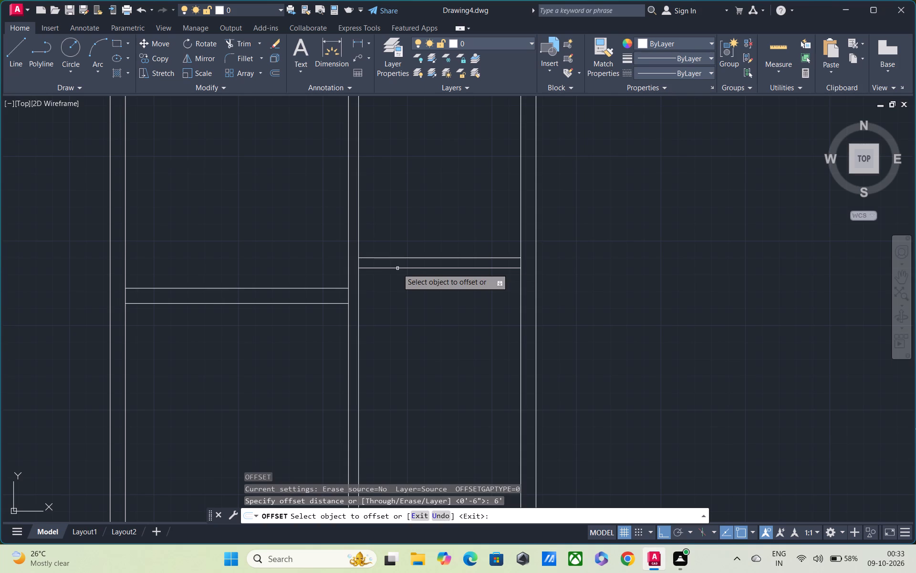
left_click(407, 269)
left_click(411, 292)
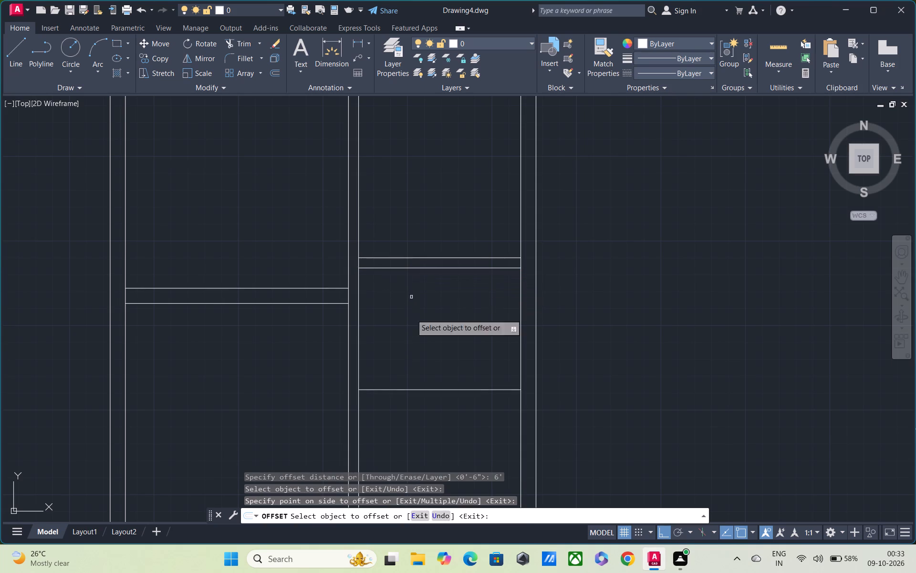
Offset the right side's lowest cross line 9" downward to form a 9" wall.
left_click(414, 390)
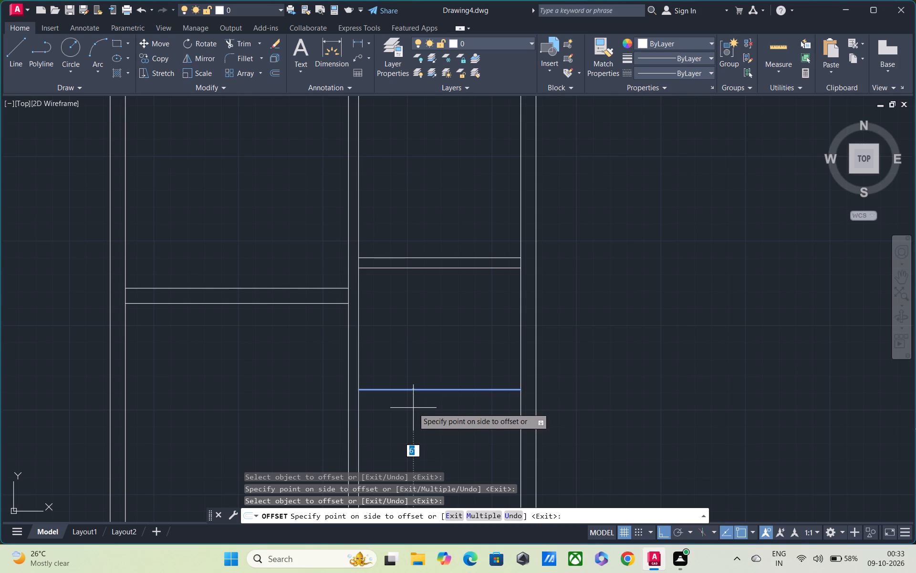
key("9")
key("shift+quotedbl")
key("Return")
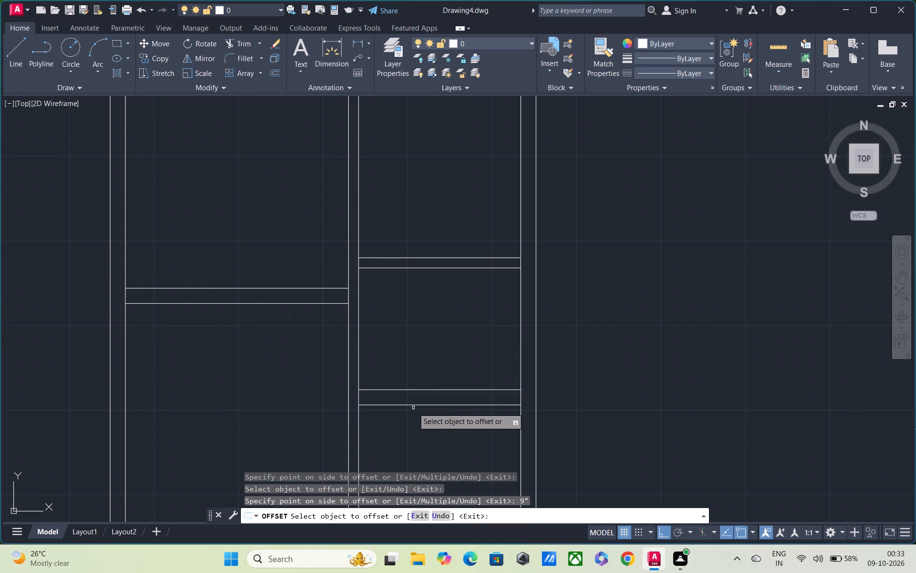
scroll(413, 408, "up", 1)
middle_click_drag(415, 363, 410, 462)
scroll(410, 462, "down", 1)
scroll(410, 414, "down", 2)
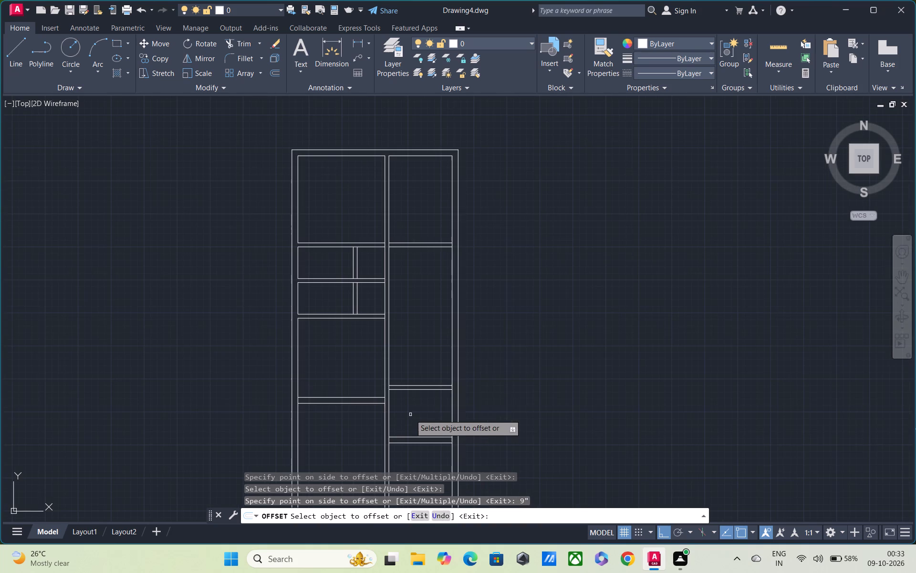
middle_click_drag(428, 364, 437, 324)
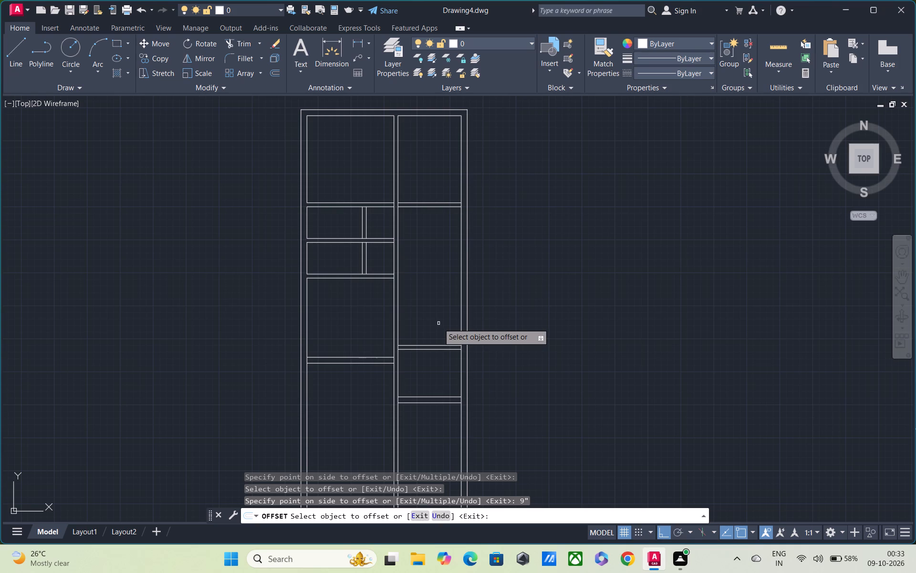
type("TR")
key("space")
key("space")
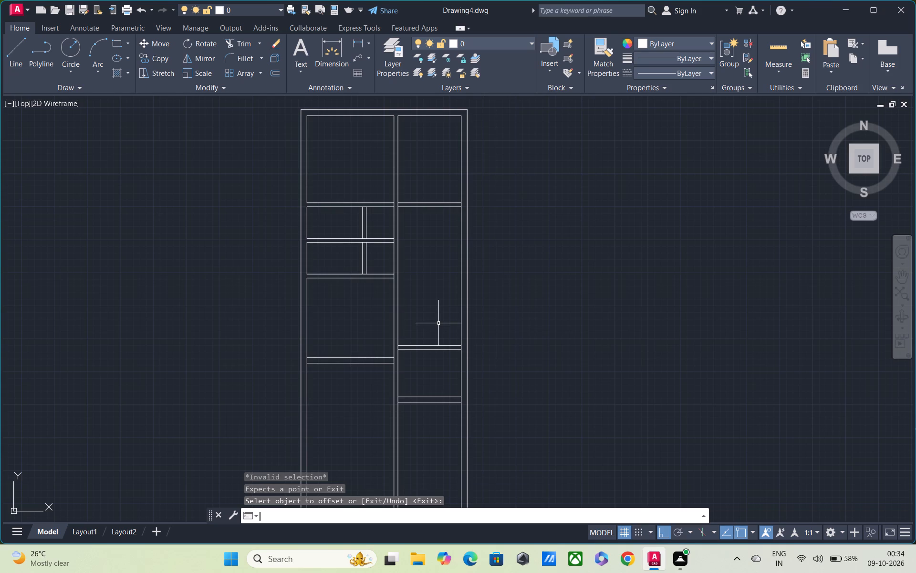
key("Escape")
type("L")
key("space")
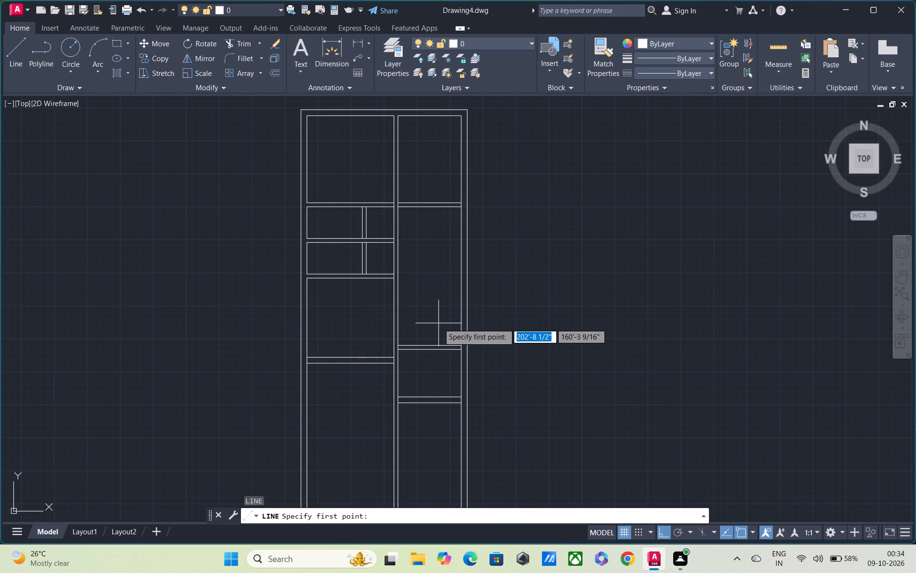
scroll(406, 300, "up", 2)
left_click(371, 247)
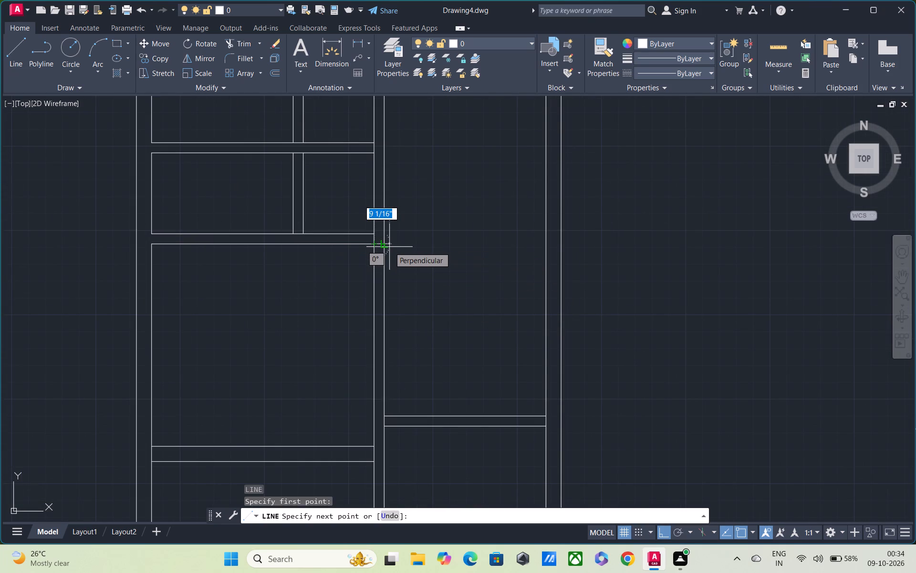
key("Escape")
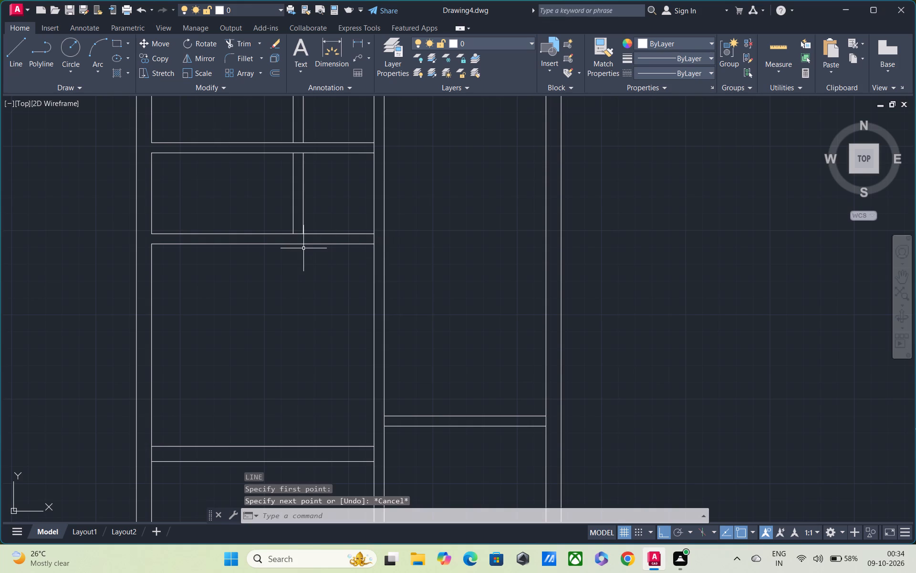
Draw short vertical lines continuing the dividers' right-hand line across the cross partitions below both small left rooms.
type("L")
key("space")
scroll(301, 227, "up", 1)
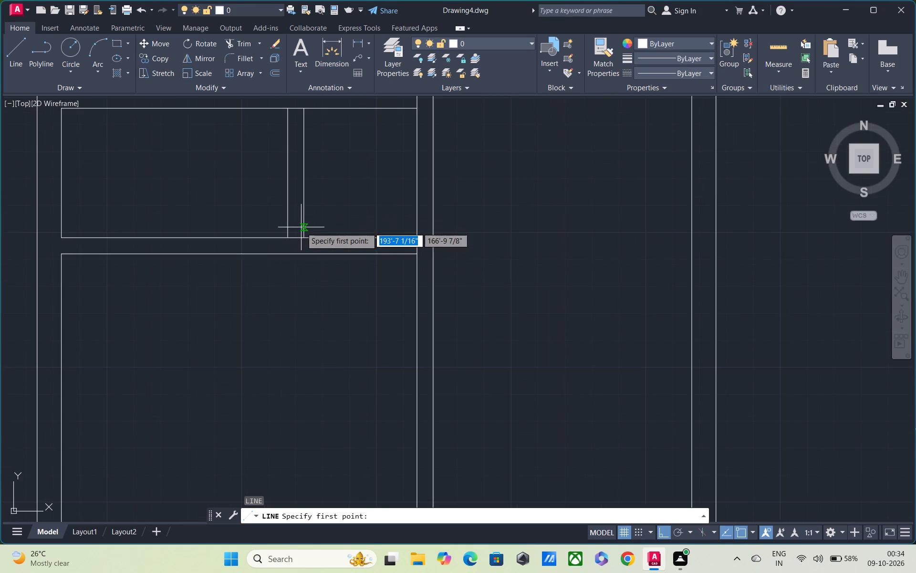
left_click_drag(302, 239, 302, 258)
left_click(304, 255)
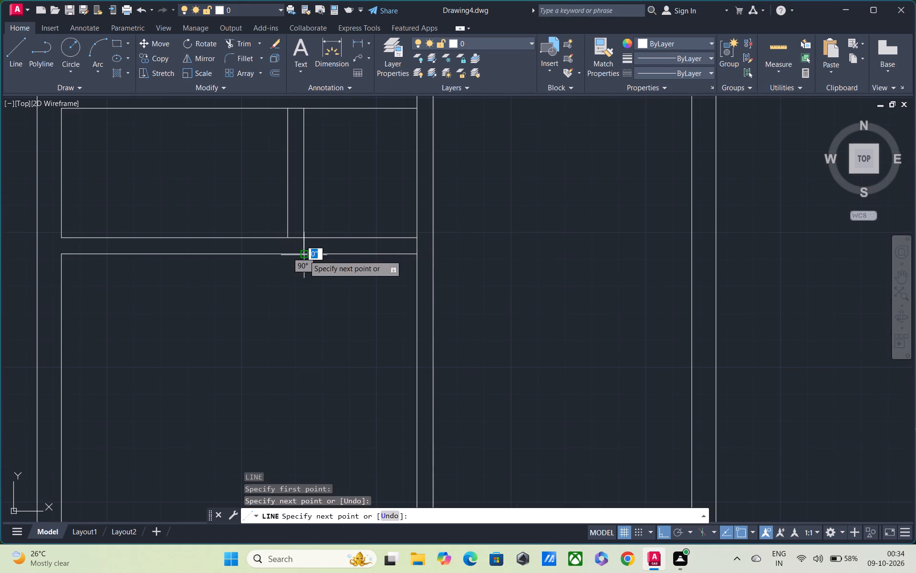
key("Escape")
middle_click_drag(301, 251, 276, 434)
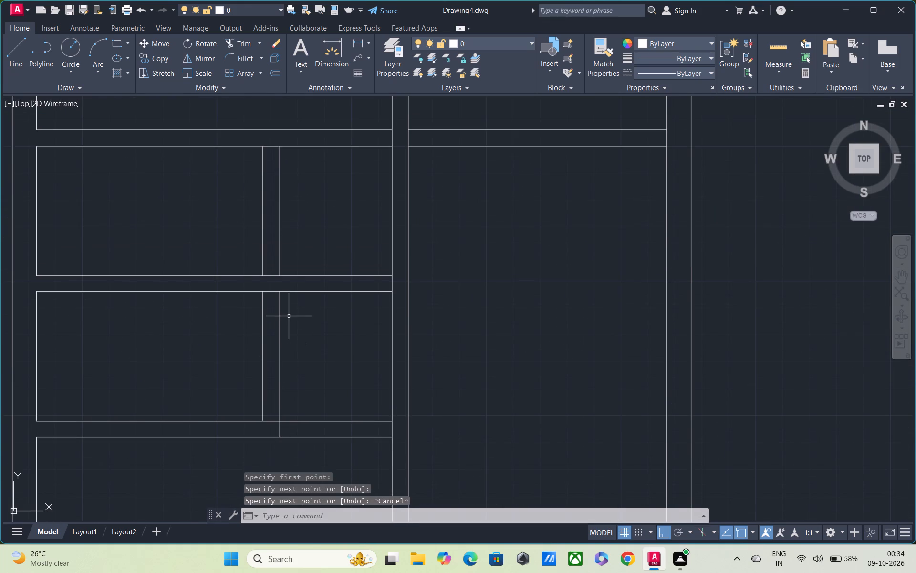
key("l")
key("space")
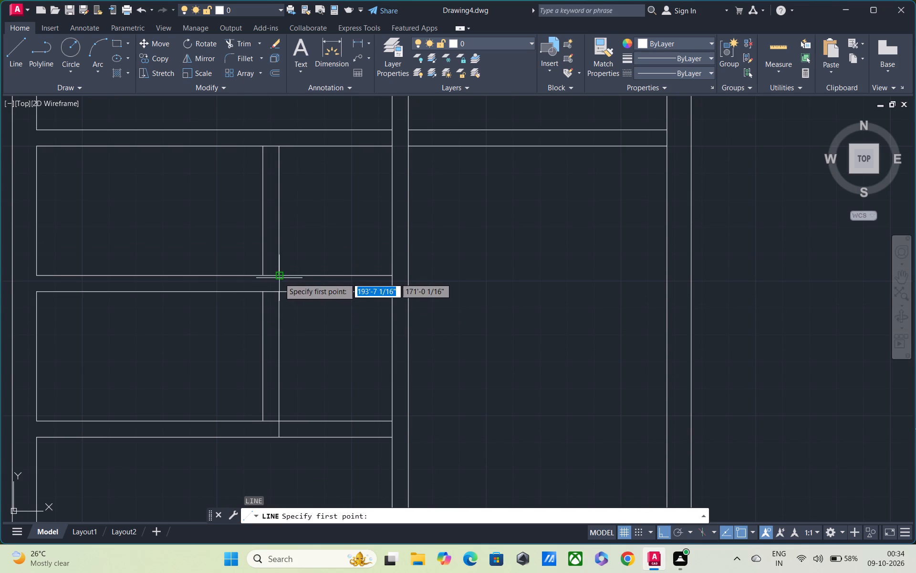
left_click_drag(279, 278, 279, 290)
left_click(279, 295)
key("Escape")
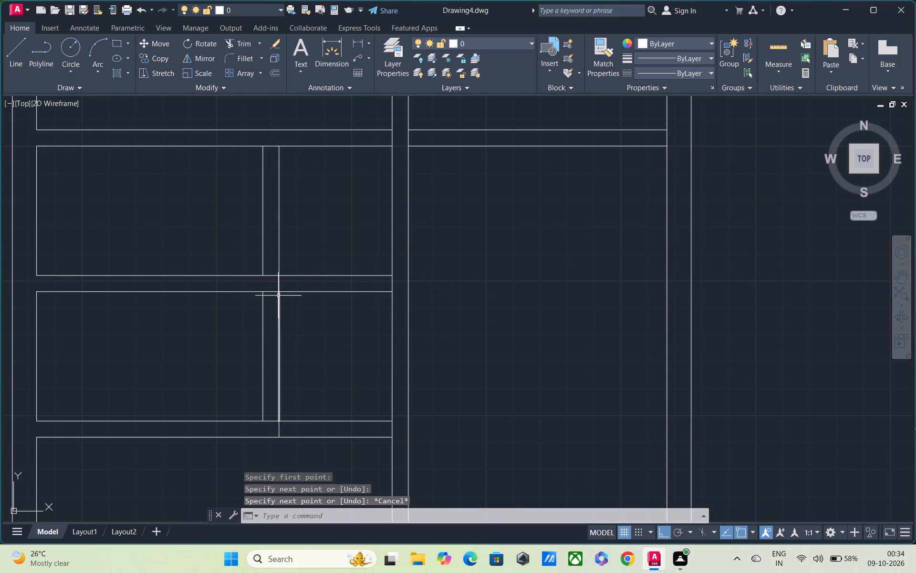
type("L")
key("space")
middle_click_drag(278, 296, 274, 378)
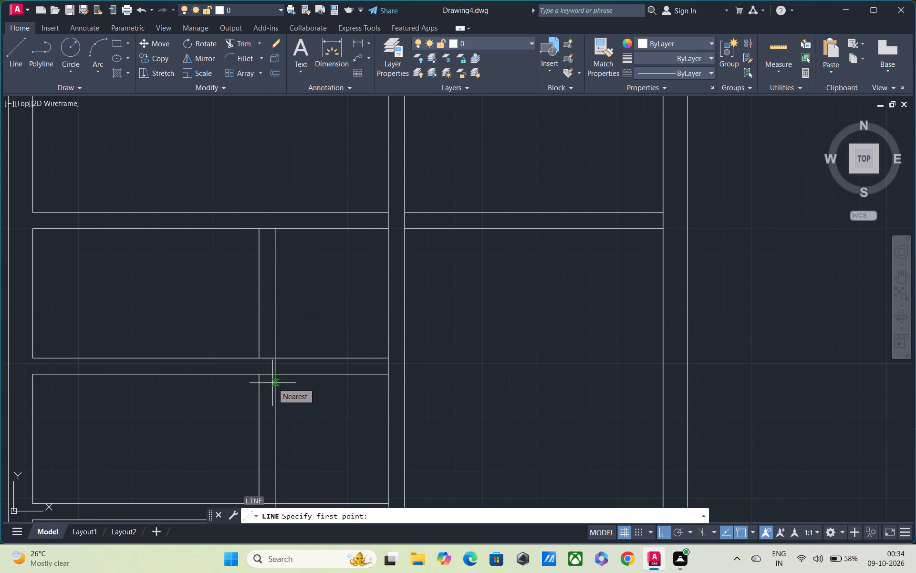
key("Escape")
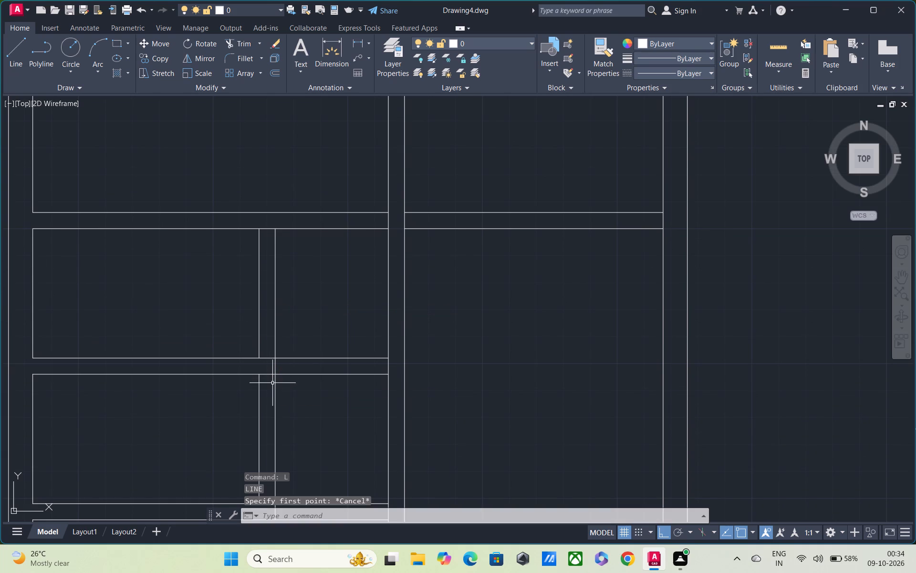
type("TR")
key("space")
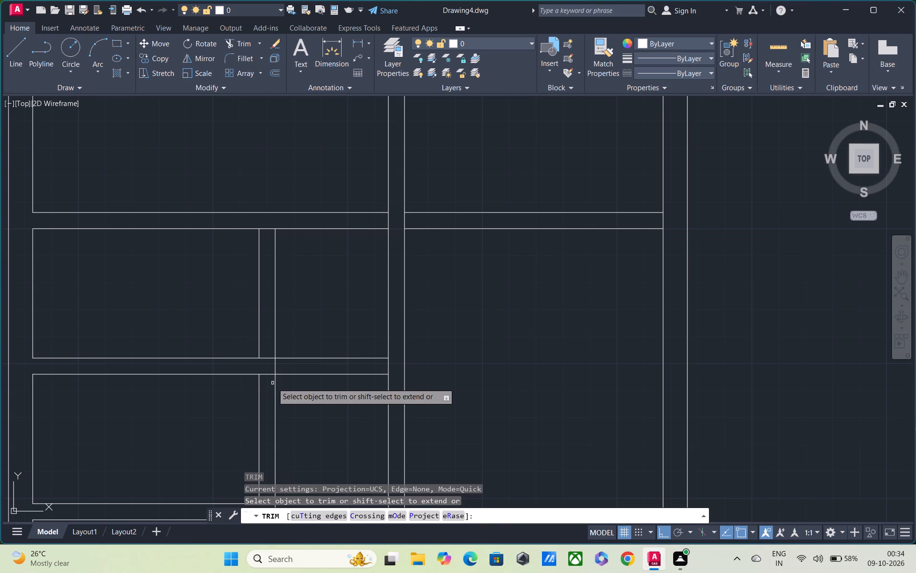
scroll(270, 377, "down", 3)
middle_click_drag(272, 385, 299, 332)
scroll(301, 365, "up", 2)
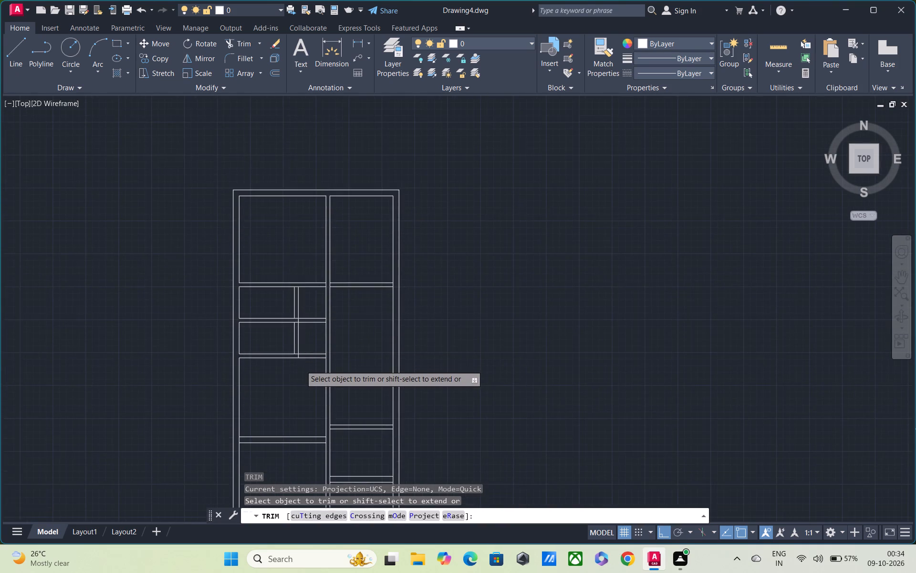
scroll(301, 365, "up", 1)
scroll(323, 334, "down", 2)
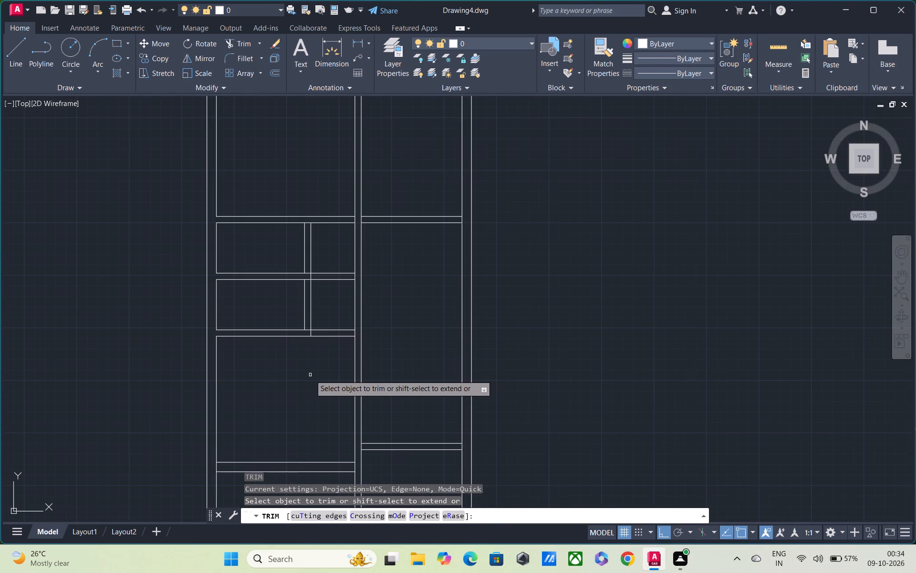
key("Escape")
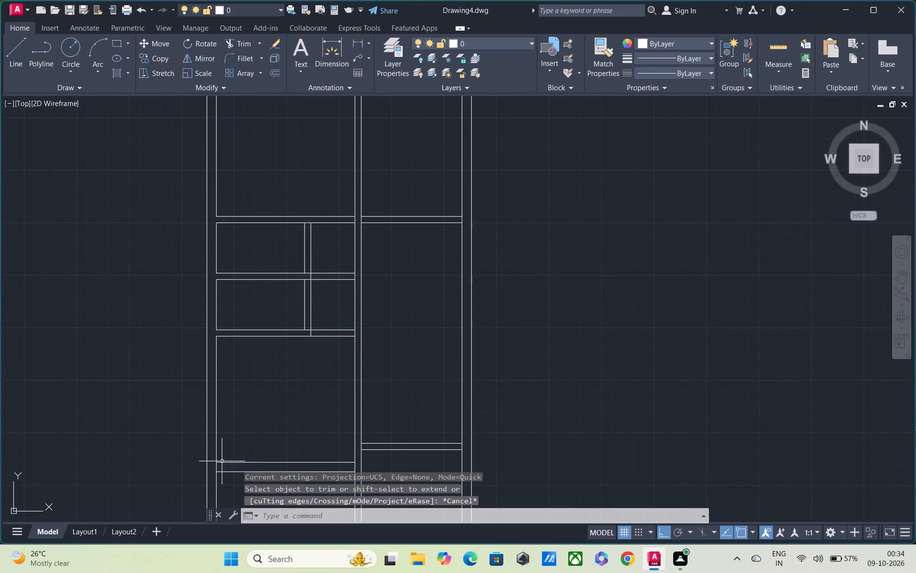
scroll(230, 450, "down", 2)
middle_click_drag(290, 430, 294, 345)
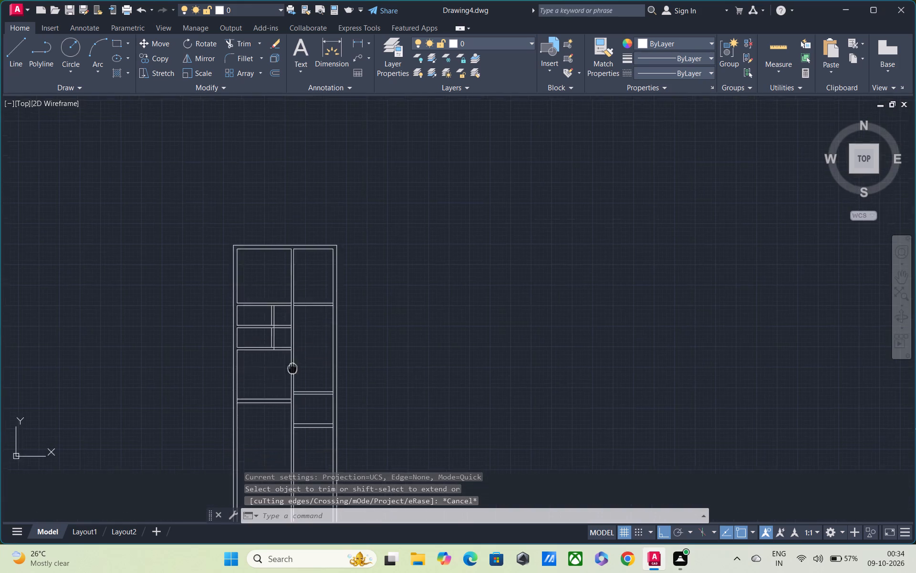
Draw a short line continuing the lower line of the left side's lowest cross partition across the left outer wall.
middle_click_drag(294, 345, 295, 325)
scroll(226, 370, "up", 1)
type("L")
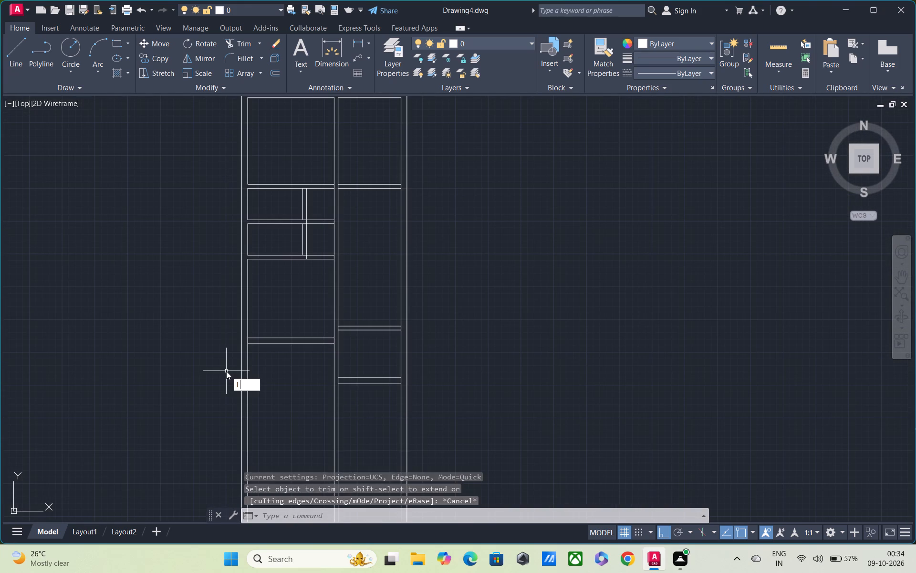
key("space")
scroll(227, 364, "up", 2)
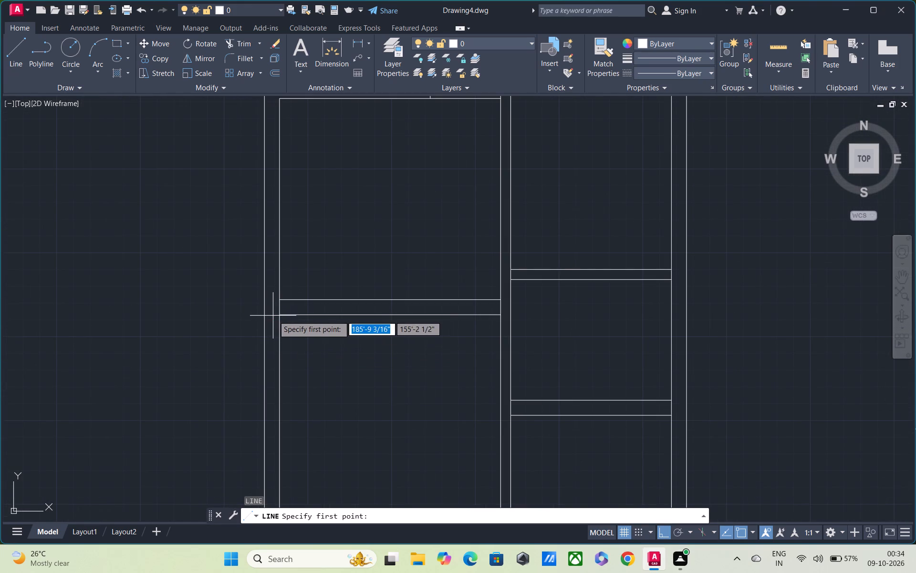
left_click(279, 315)
left_click(267, 315)
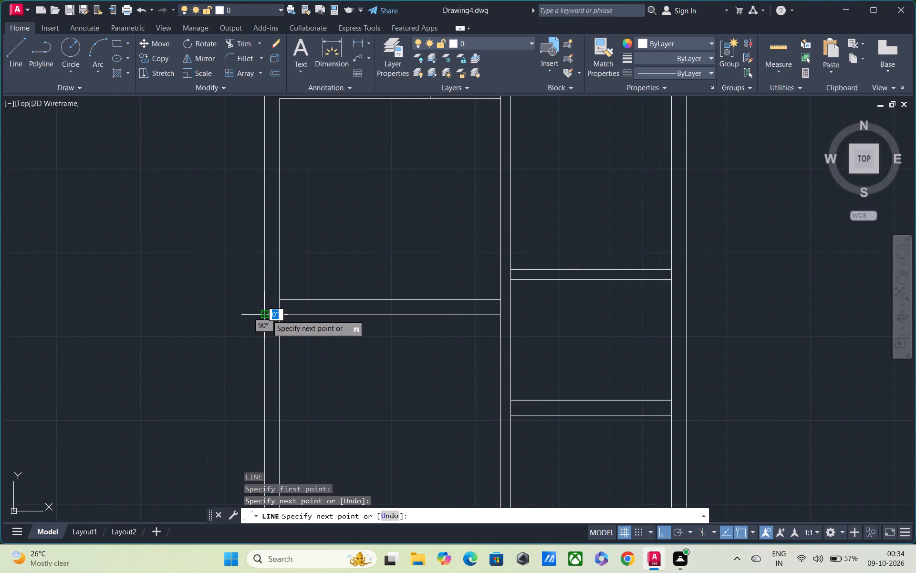
key("Escape")
Trim away both left outer wall lines below the lowest left cross wall, including the inner line's piece inside that wall.
key("grave")
type("TR")
key("space")
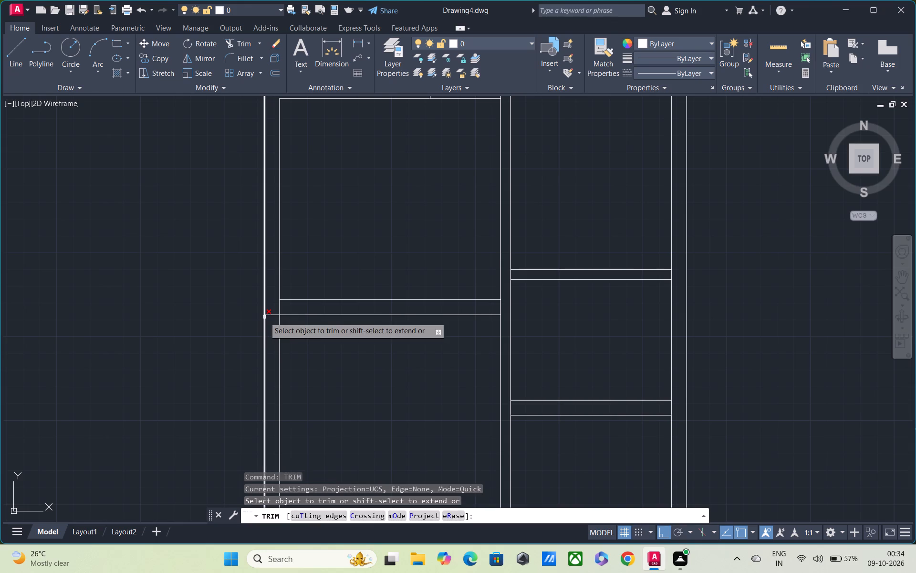
left_click_drag(300, 387, 244, 393)
scroll(246, 392, "down", 2)
middle_click_drag(259, 390, 265, 409)
scroll(265, 409, "up", 3)
left_click_drag(269, 308, 260, 310)
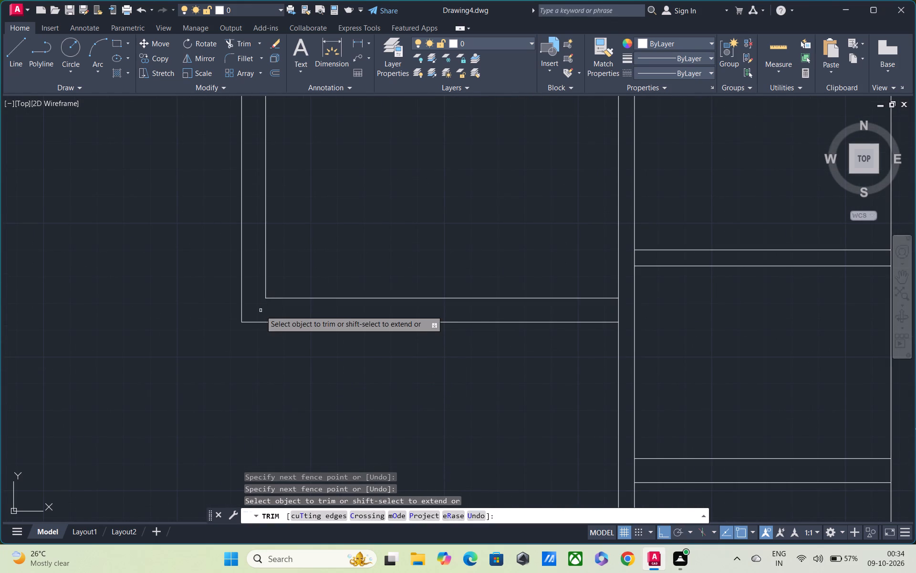
middle_click_drag(260, 308, 254, 367)
scroll(258, 318, "down", 2)
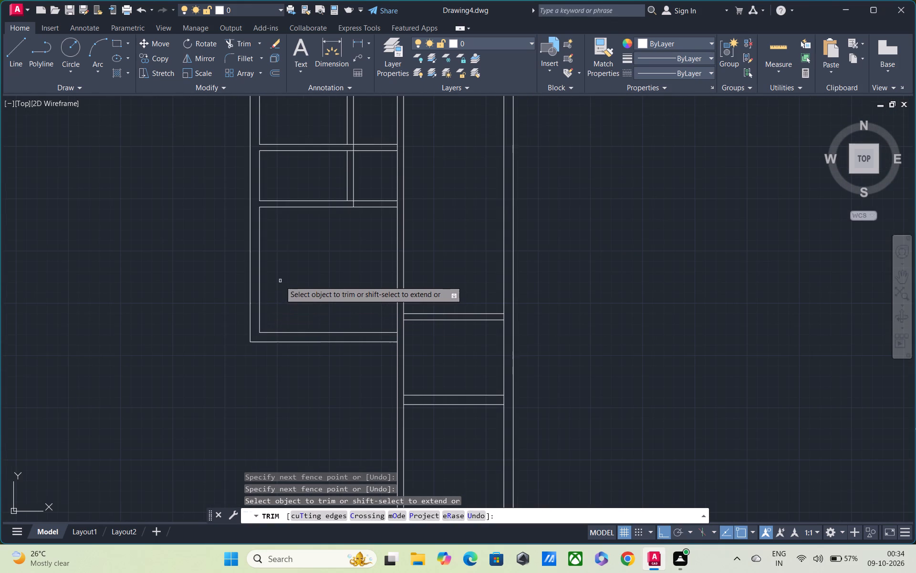
middle_click_drag(280, 280, 239, 322)
key("Escape")
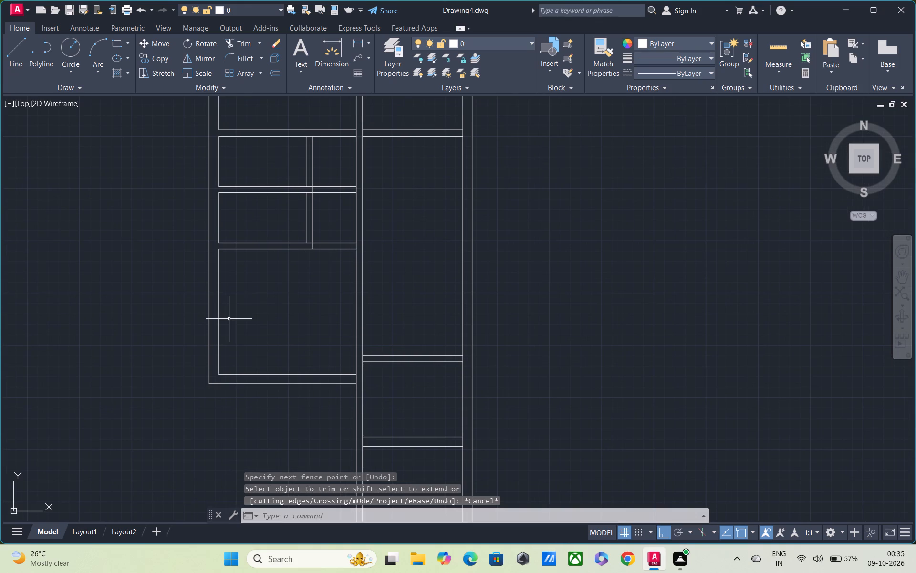
Offset the left outer wall's inner line 10' to the right inside the lower left room.
type("O")
key("space")
type("10'")
key("Return")
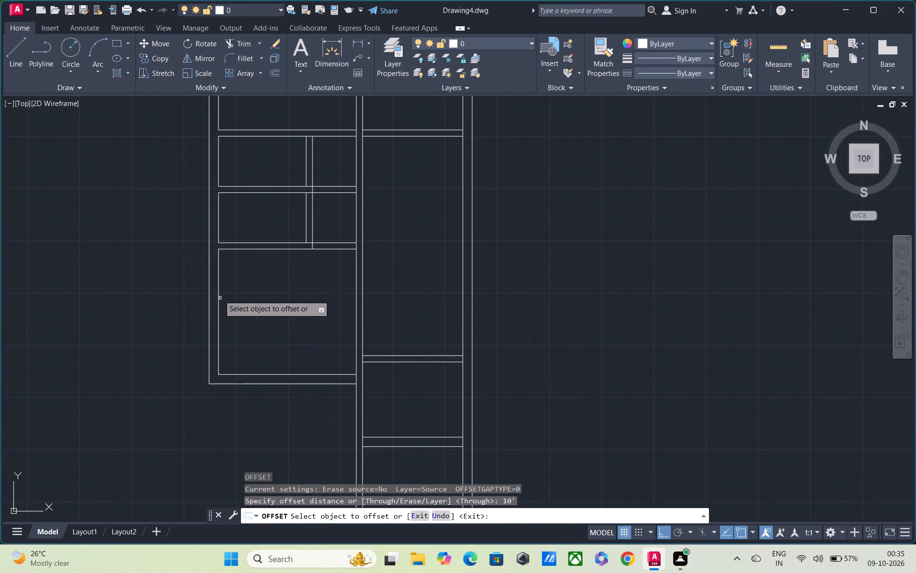
left_click(219, 295)
left_click(227, 293)
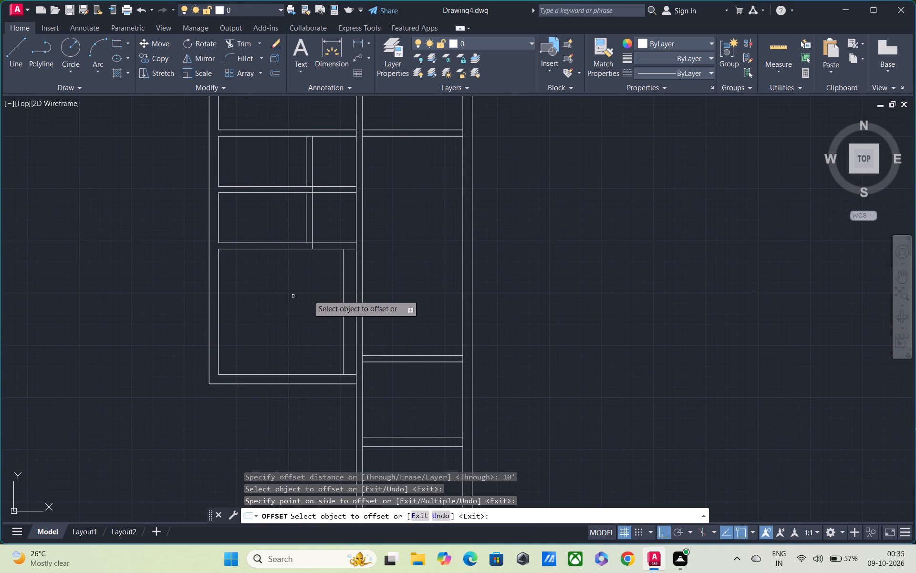
Offset the lower left room's new vertical line 6" to the right to form a divider wall.
scroll(343, 282, "up", 2)
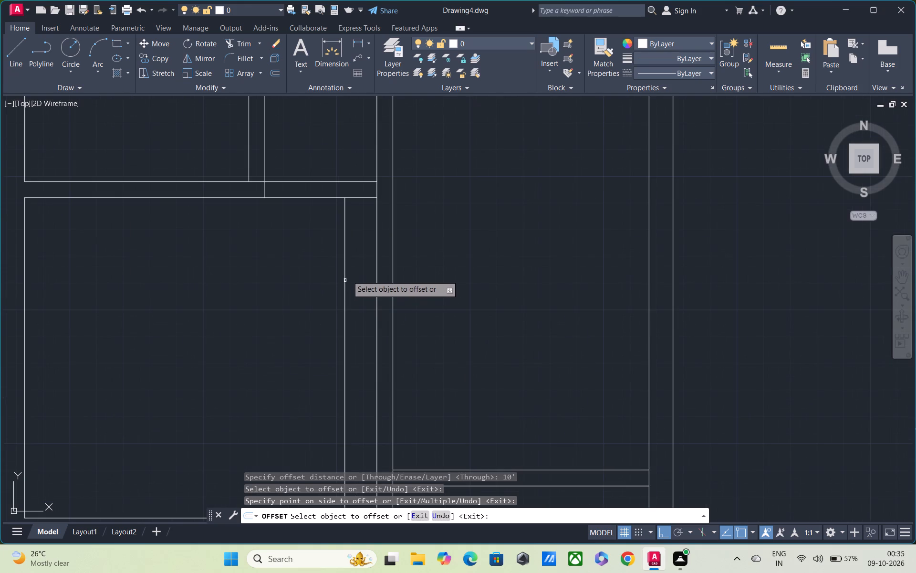
left_click(343, 265)
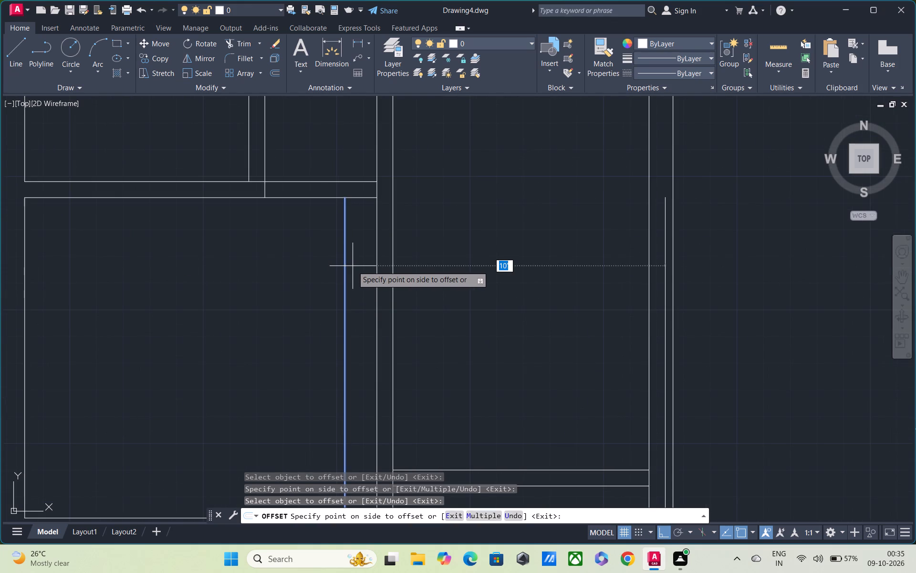
type("6\"")
key("Return")
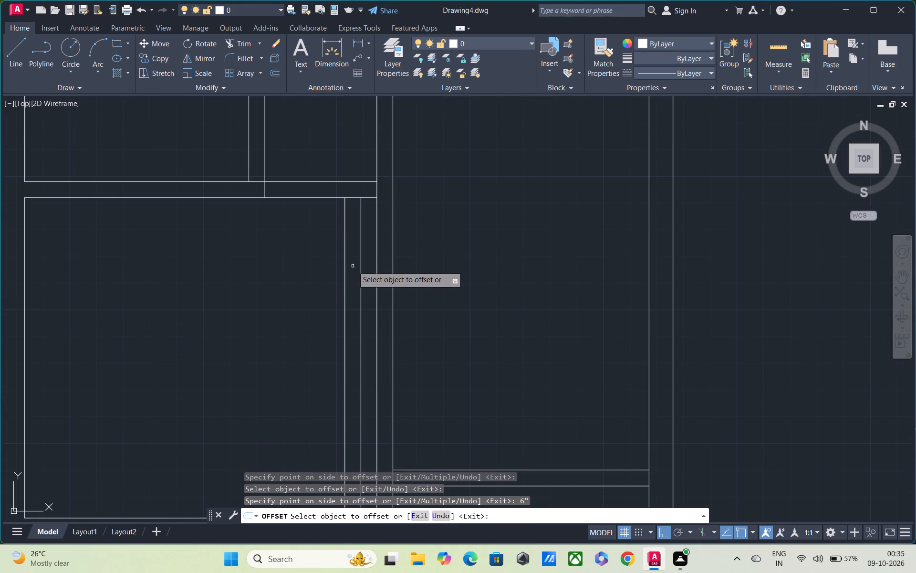
middle_click_drag(353, 266, 317, 373)
scroll(321, 359, "down", 1)
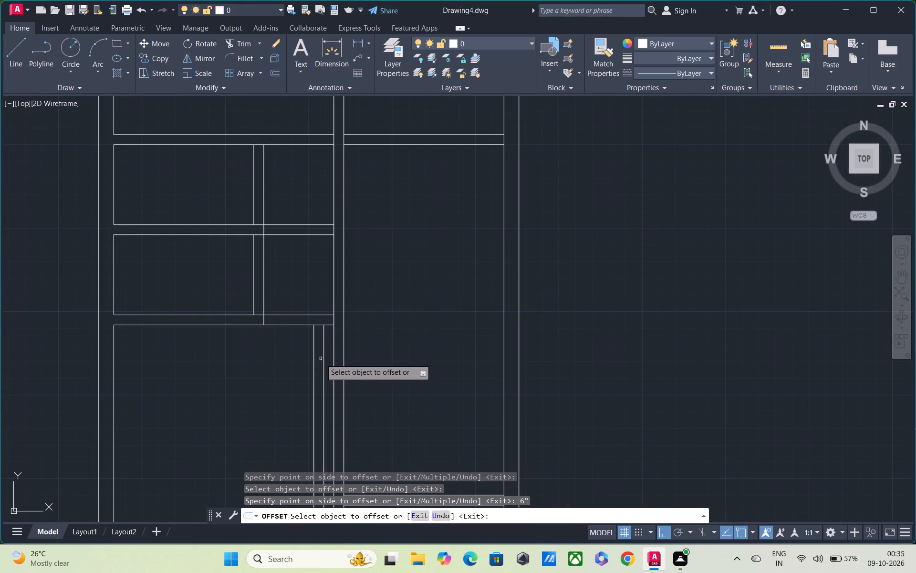
key("Escape")
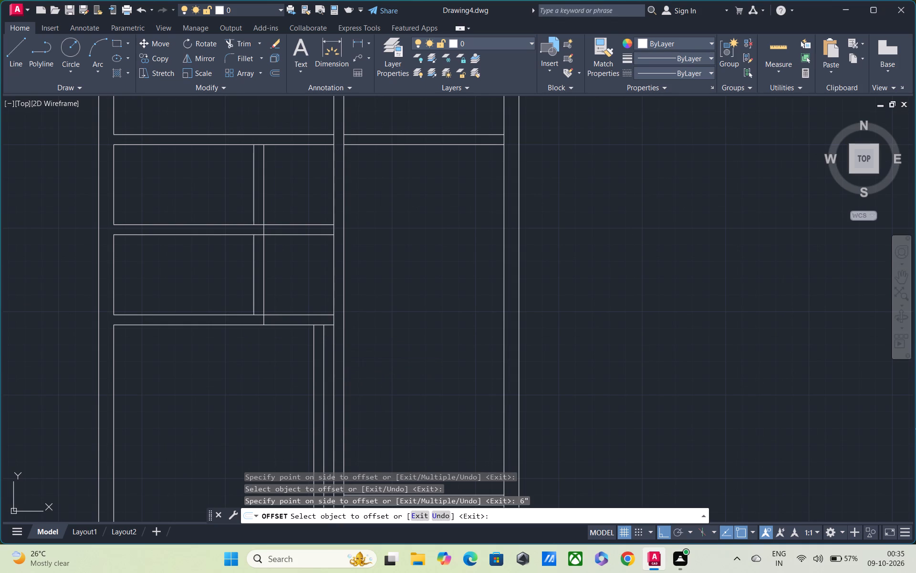
Draw a short line across the middle partition, continuing the upper line of the lower left room.
type("L")
key("space")
scroll(331, 340, "up", 2)
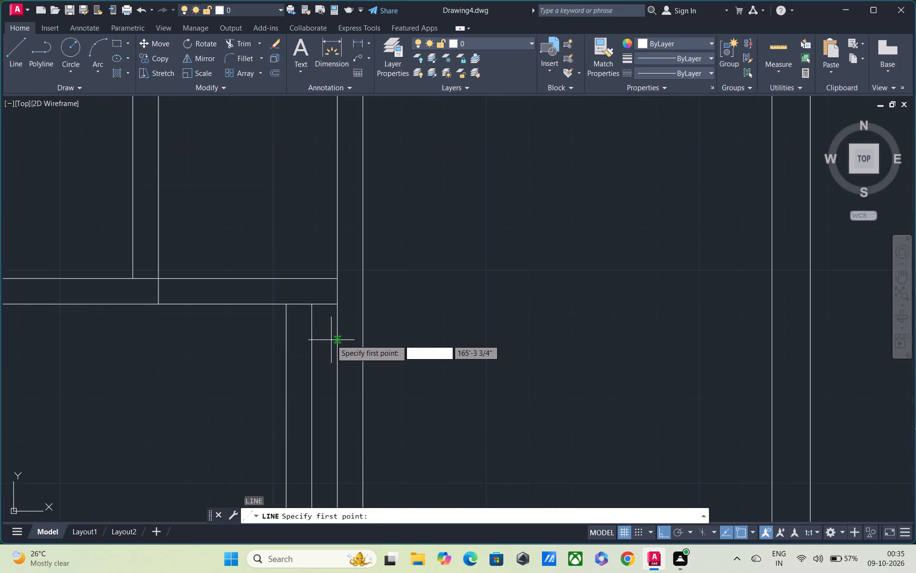
left_click(334, 304)
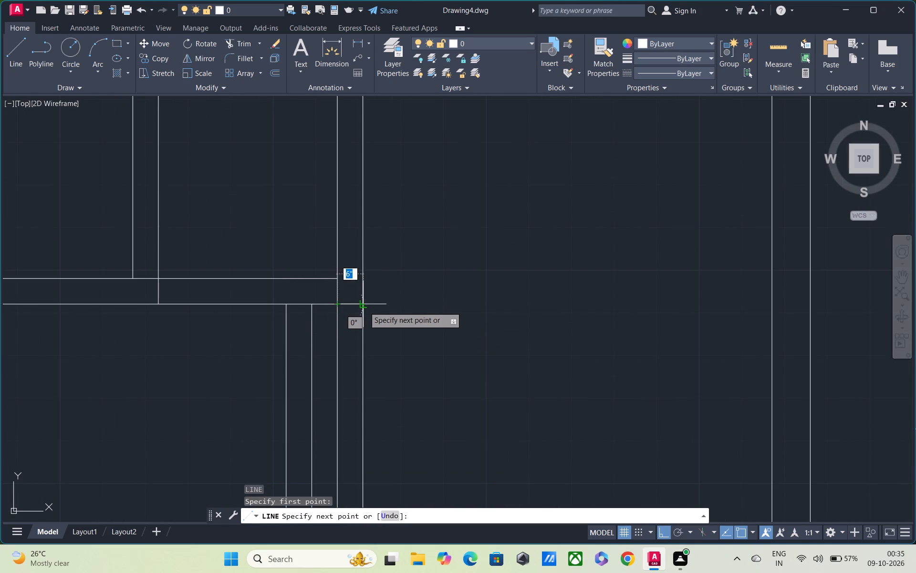
left_click(364, 307)
key("Escape")
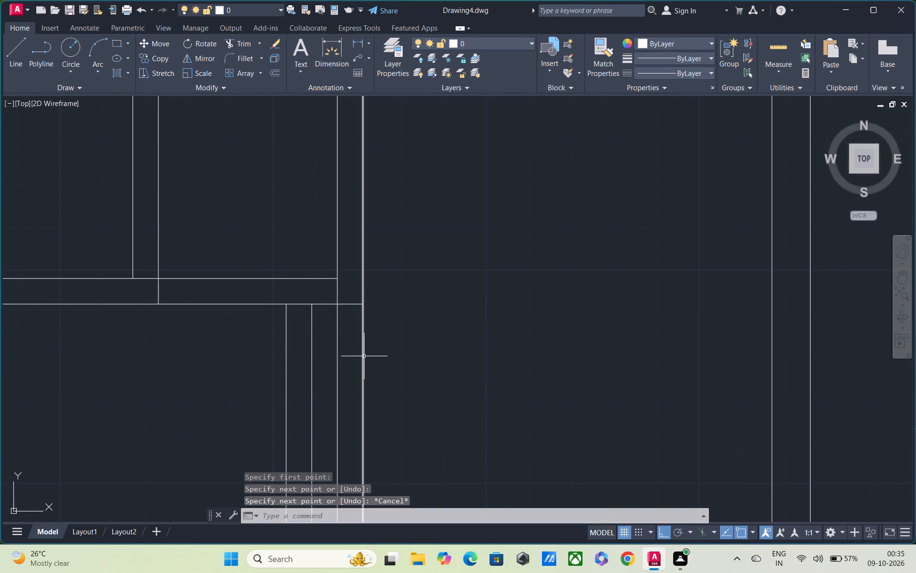
Trim away both middle partition lines below the short closing line at the top of the lower left room.
type("TR")
key("space")
left_click_drag(371, 349, 337, 381)
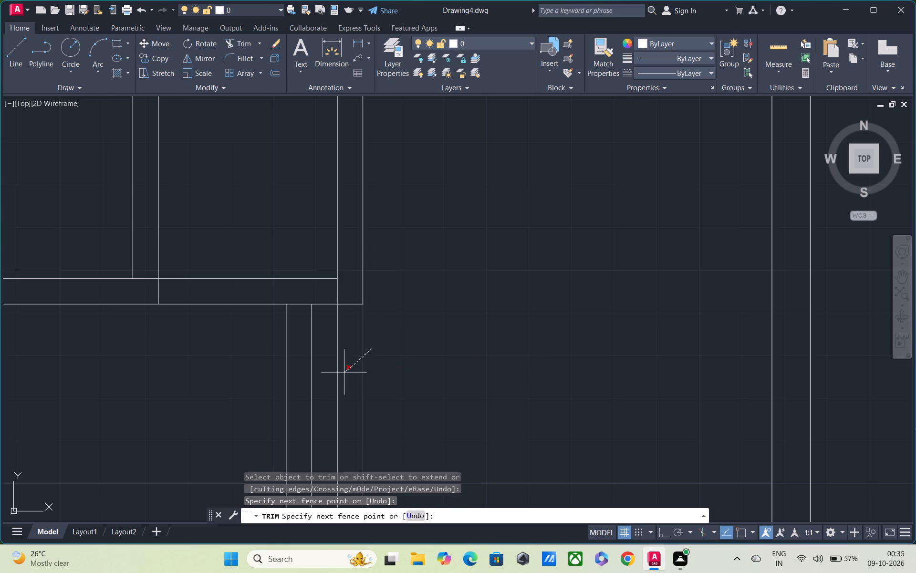
left_click_drag(337, 381, 333, 388)
scroll(333, 388, "down", 3)
middle_click_drag(368, 413, 368, 277)
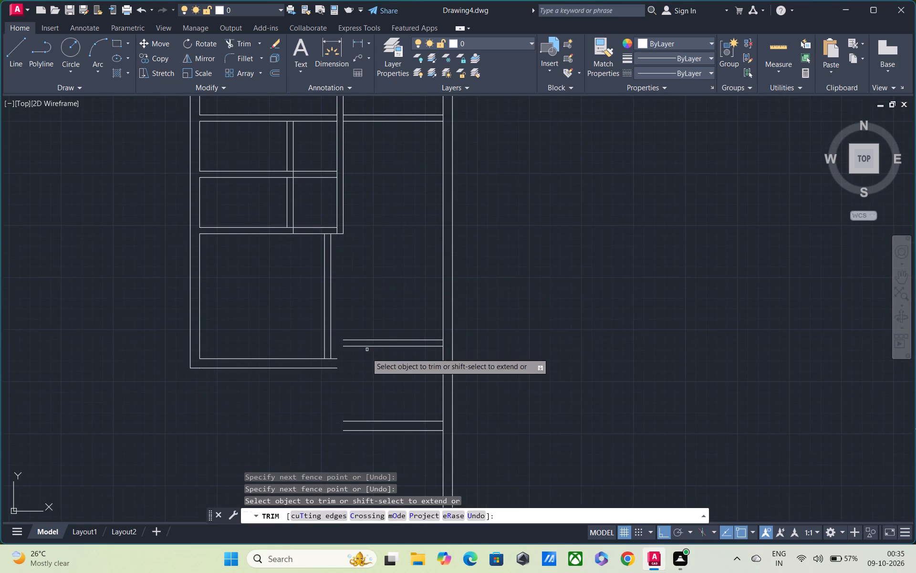
middle_click_drag(360, 374, 361, 343)
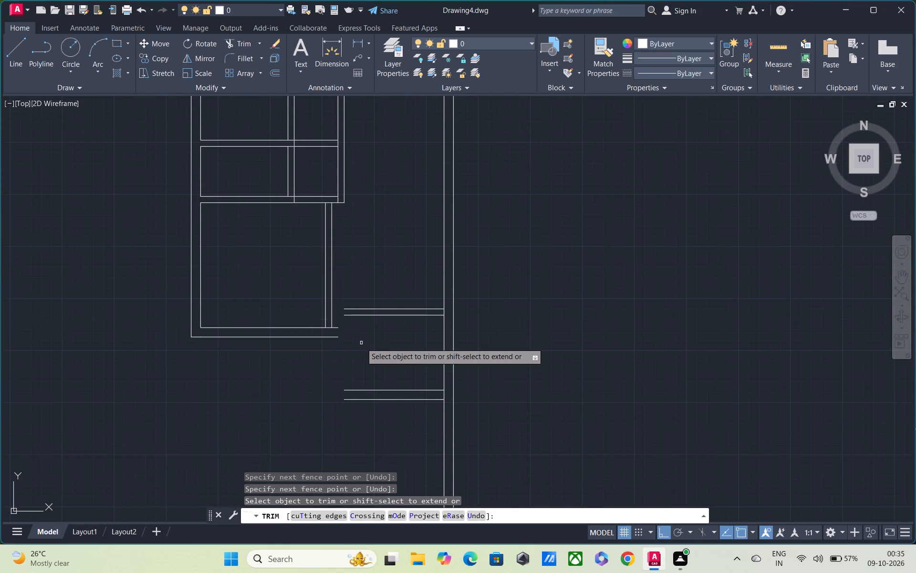
type("L")
key("space")
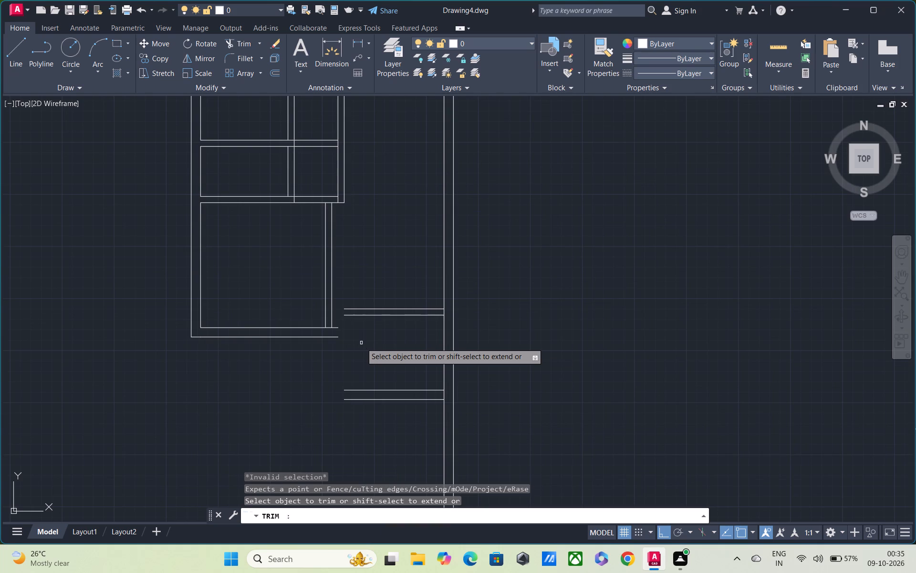
key("Escape")
Draw two lines extending the right side's second cross partition left to the lower left room's new divider wall.
type("L")
key("space")
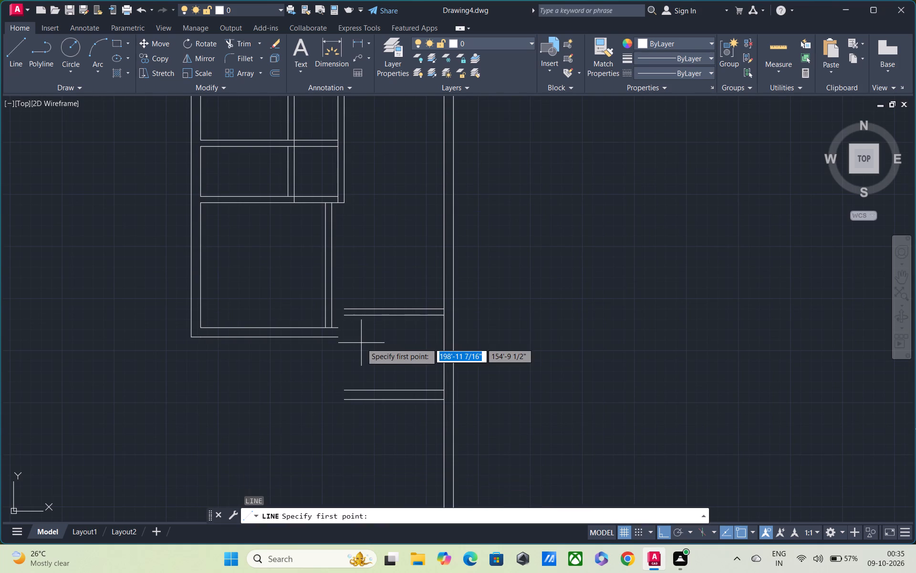
scroll(362, 328, "up", 3)
left_click(286, 281)
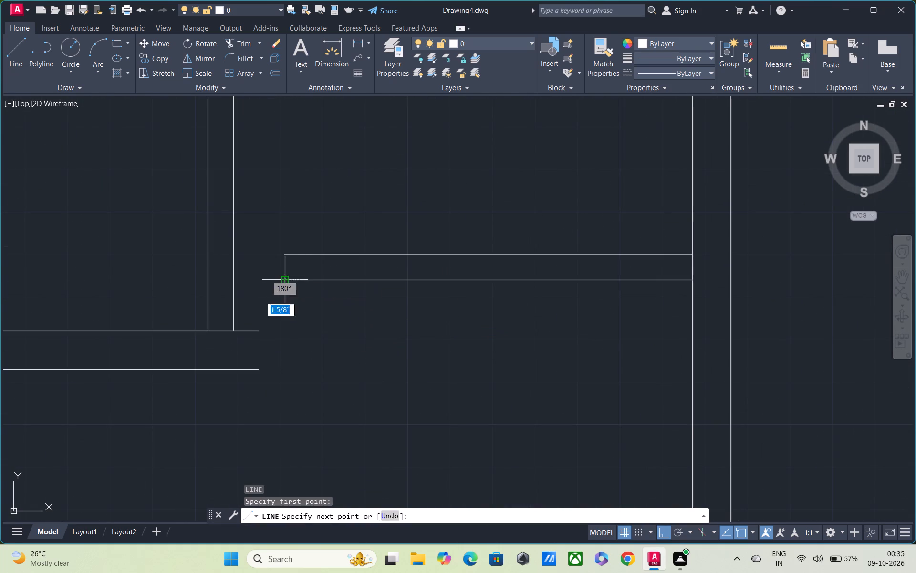
left_click(230, 283)
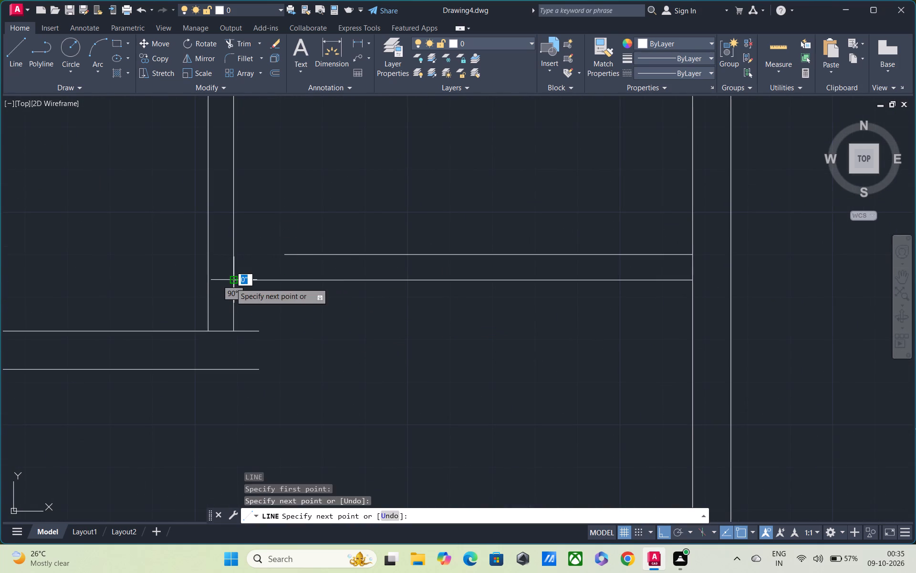
key("Escape")
type("L")
key("space")
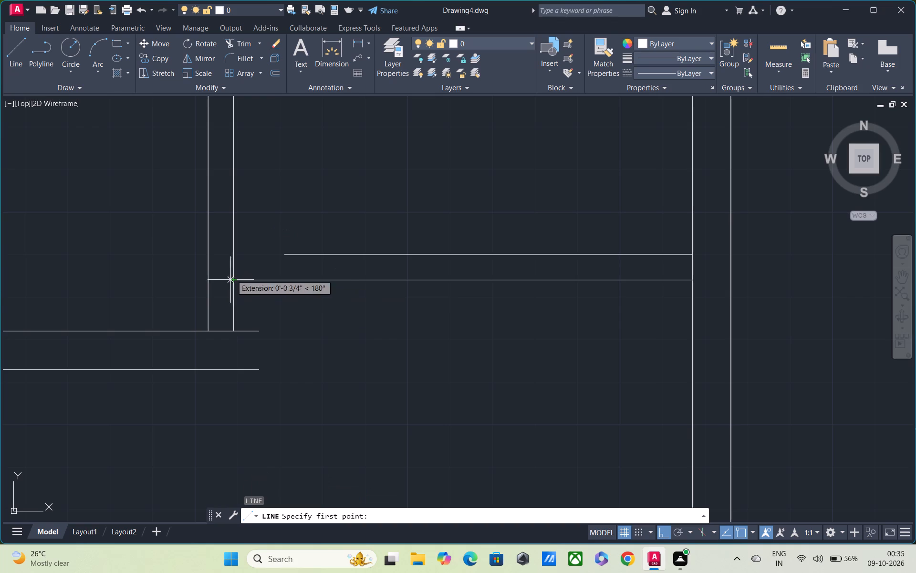
left_click(286, 256)
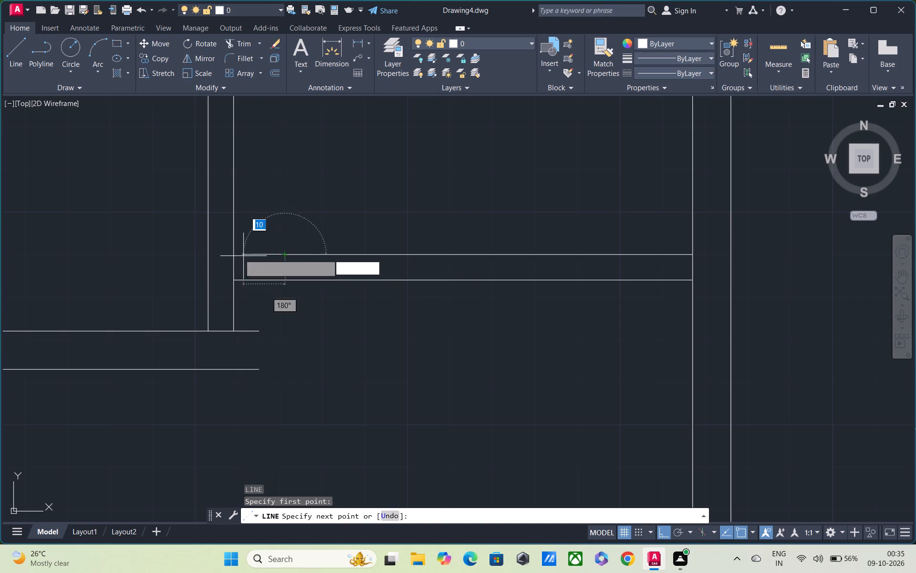
left_click(235, 252)
key("Escape")
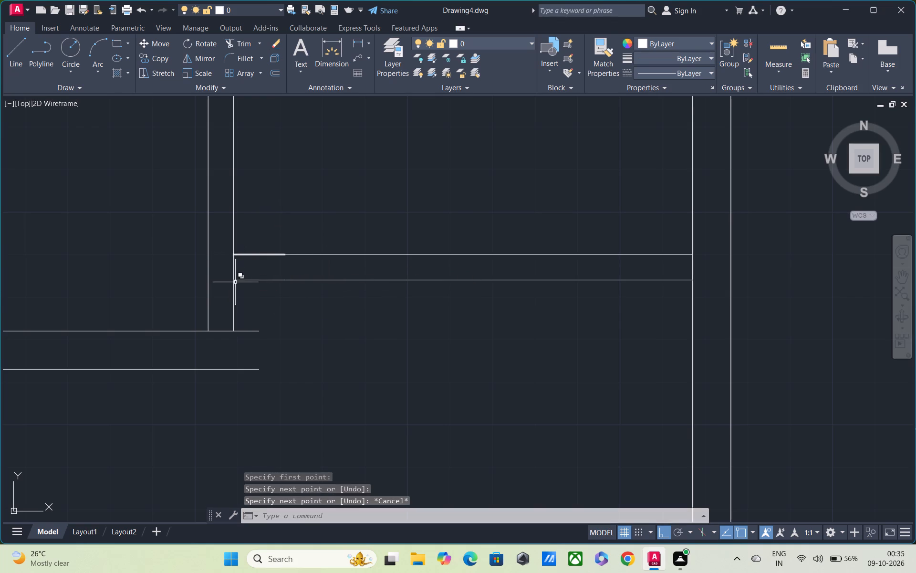
Trim the part of the lower left room's bottom inner wall line that overhangs past the new divider wall.
scroll(238, 317, "down", 2)
middle_click_drag(244, 335, 246, 277)
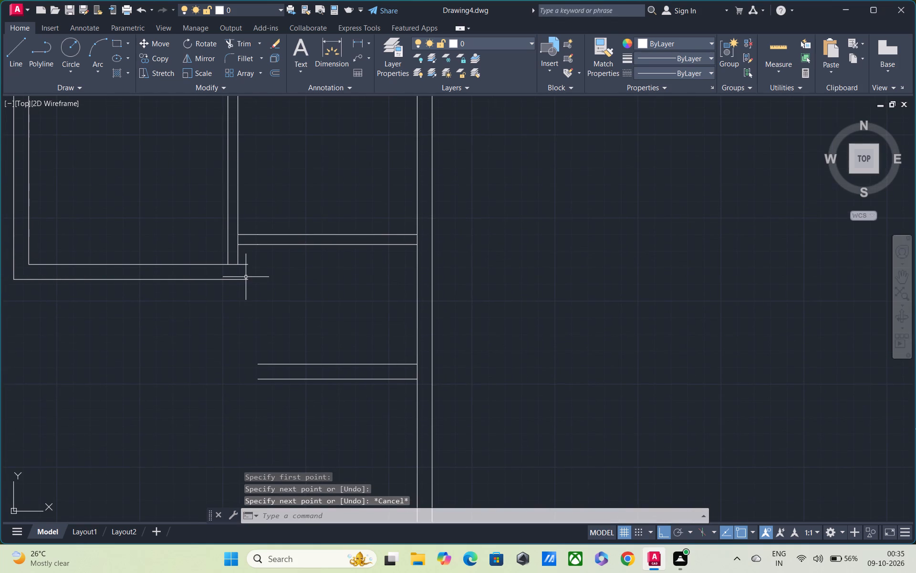
middle_click_drag(263, 307, 337, 305)
middle_click_drag(337, 305, 375, 293)
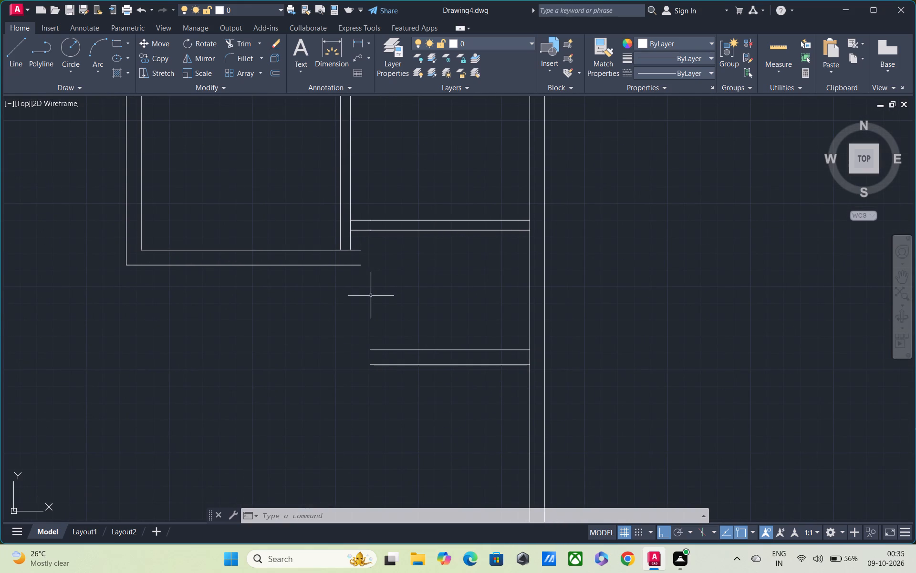
type("TR")
key("space")
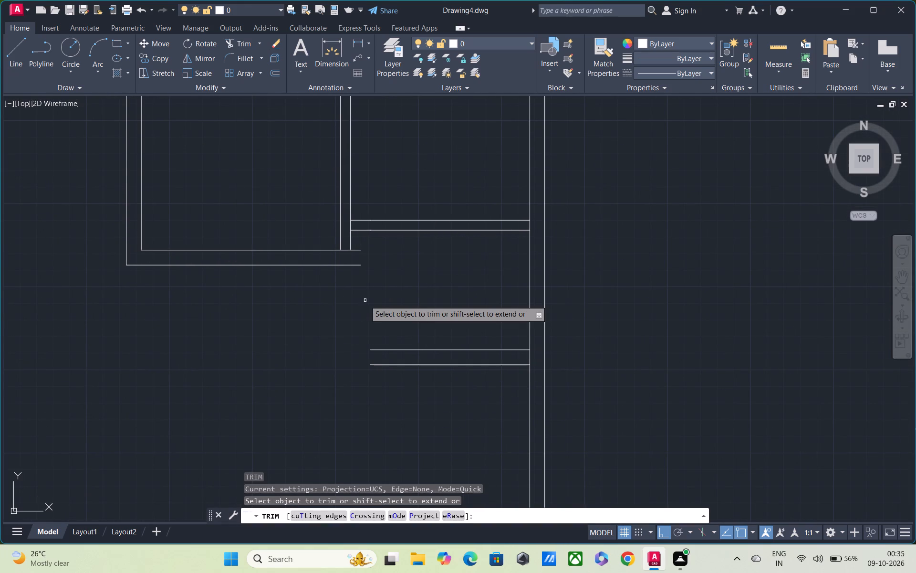
scroll(364, 300, "up", 2)
left_click_drag(343, 158, 339, 184)
type("L")
key("space")
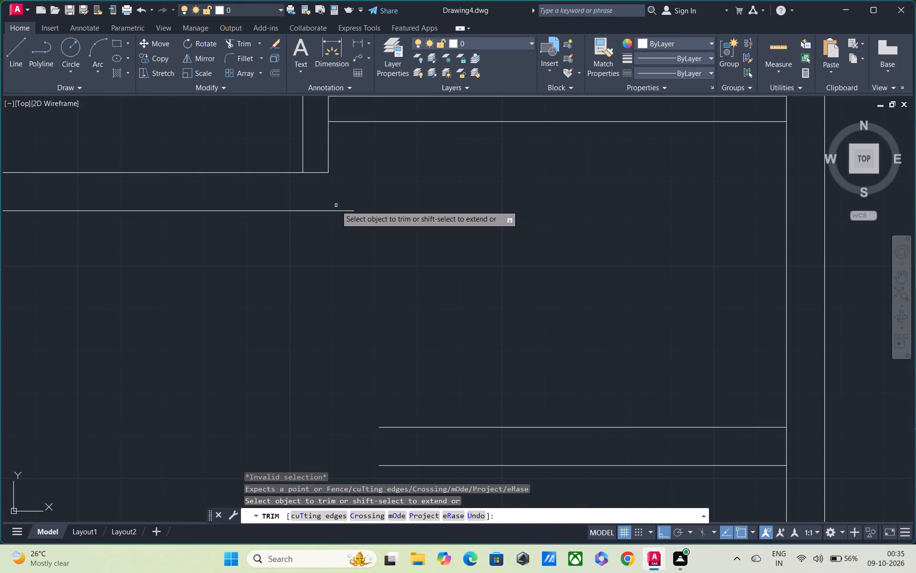
key("Escape")
Draw a vertical line continuing the divider wall's right line down to the bottom wall's outer line.
type("L")
key("space")
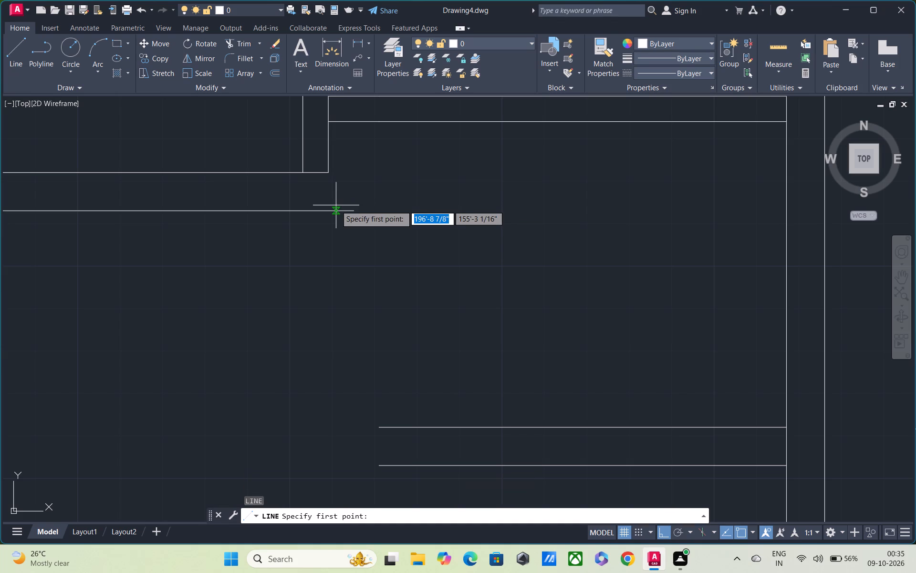
scroll(328, 192, "up", 1)
left_click(324, 160)
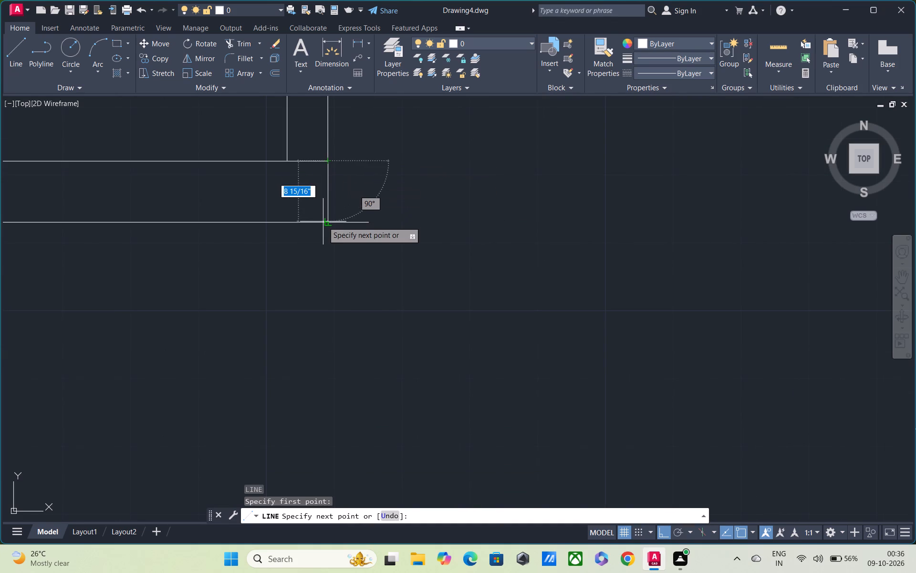
left_click(323, 222)
key("Escape")
Trim the bottom wall's outer line overhang past the new corner and the inner line's piece between the divider lines.
type("TR")
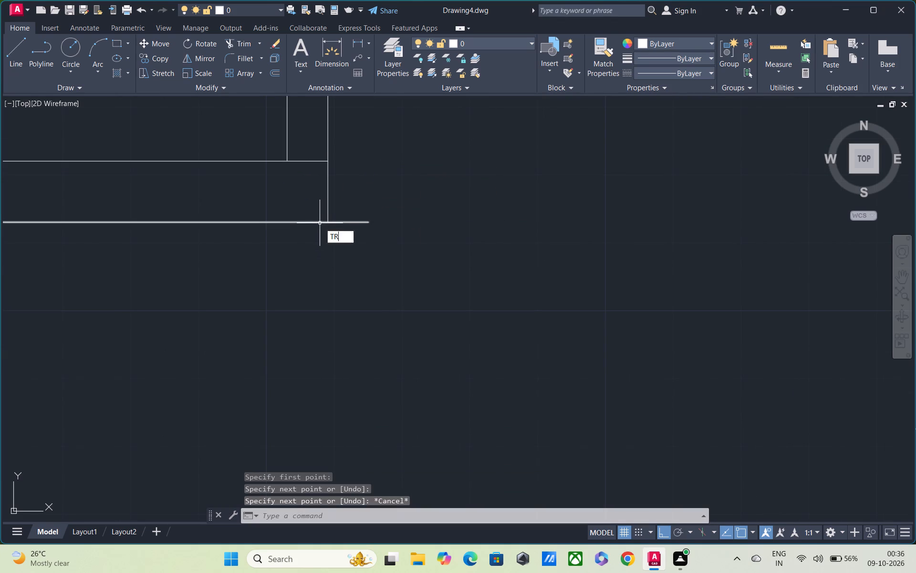
key("space")
left_click_drag(357, 198, 355, 259)
left_click_drag(302, 148, 303, 182)
scroll(304, 179, "down", 4)
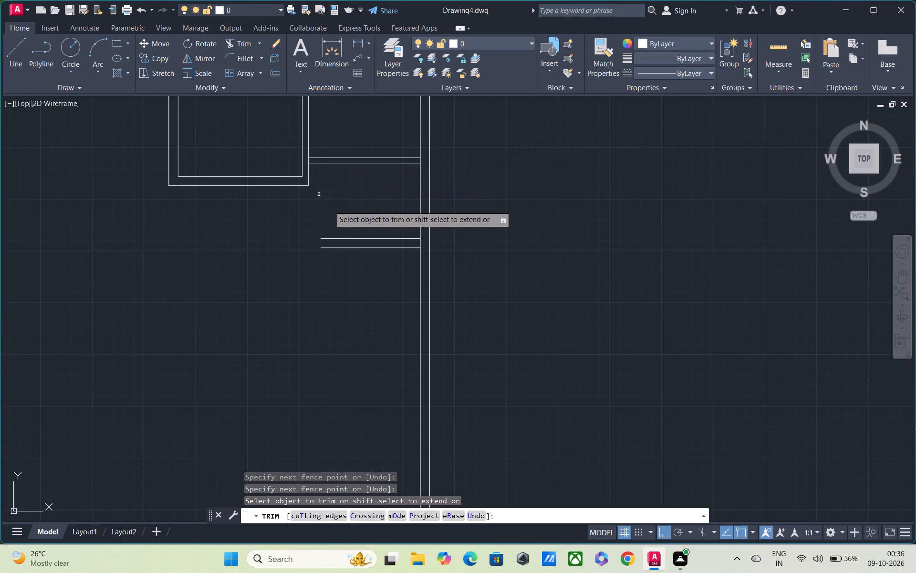
Draw a vertical line from the open left end of the lower cross partition's bottom line up to the cross partition above it.
middle_click_drag(331, 208, 380, 199)
middle_click_drag(382, 234, 459, 231)
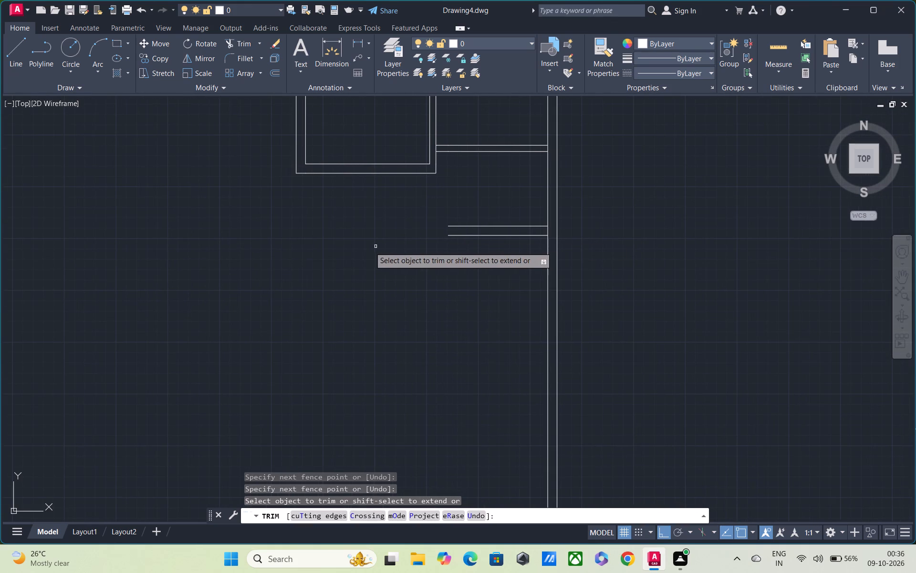
type("L")
key("space")
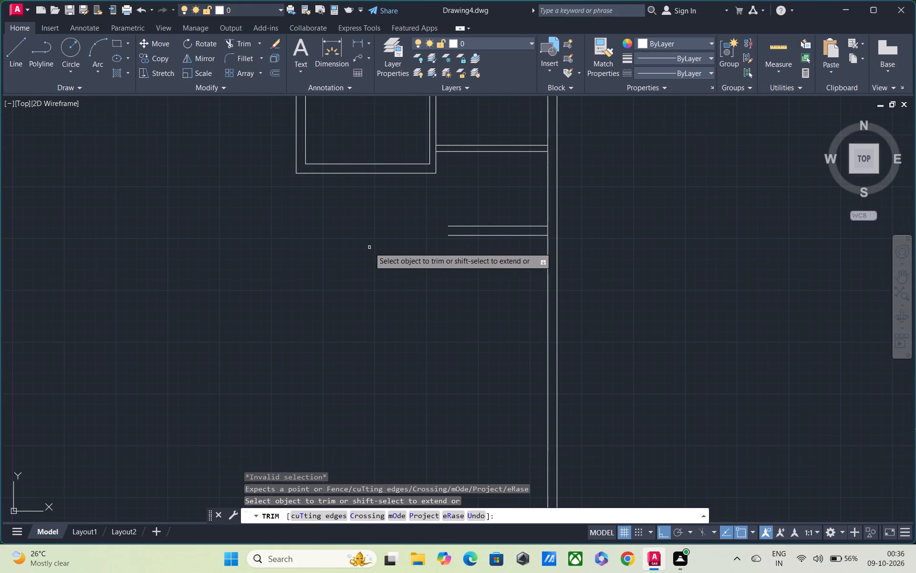
key("grave")
key("Escape")
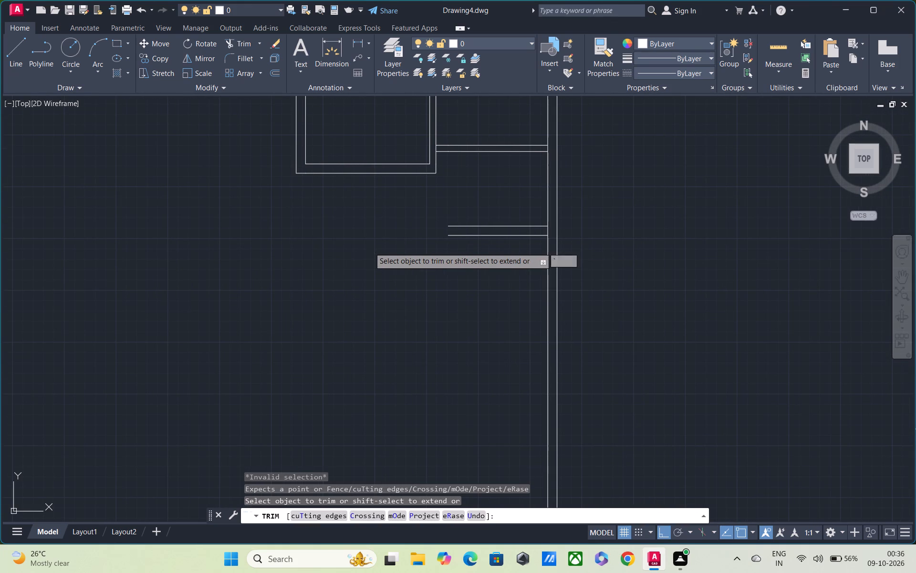
type("L")
key("space")
middle_click_drag(369, 247, 334, 294)
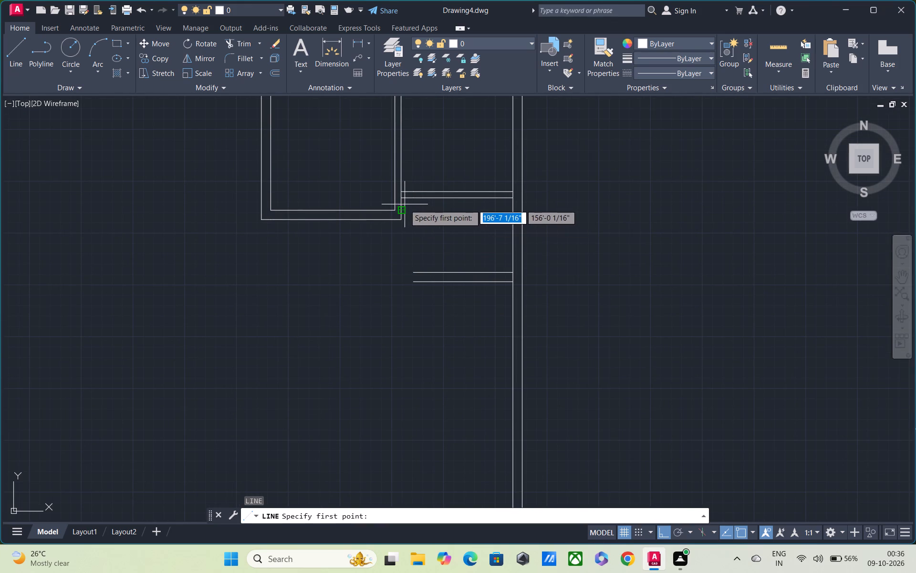
left_click(411, 281)
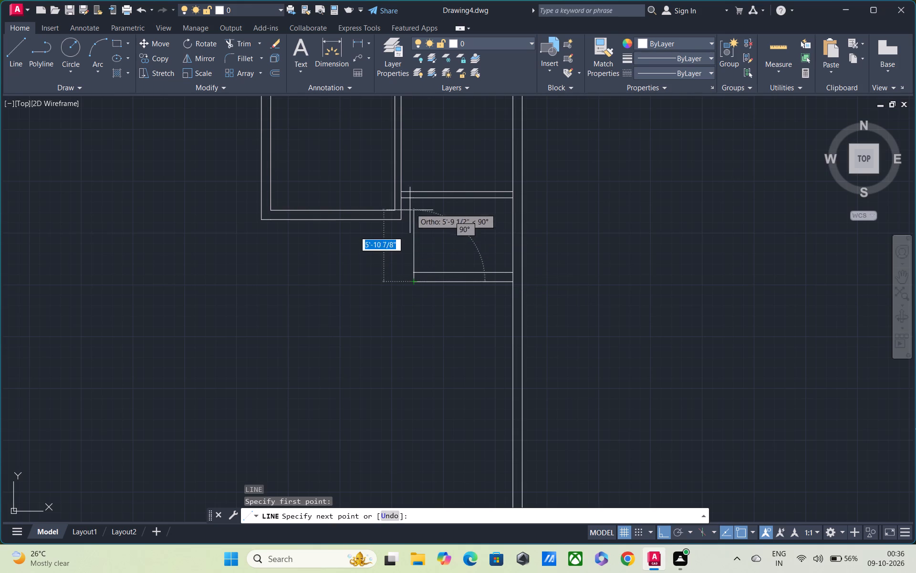
left_click(412, 198)
key("Escape")
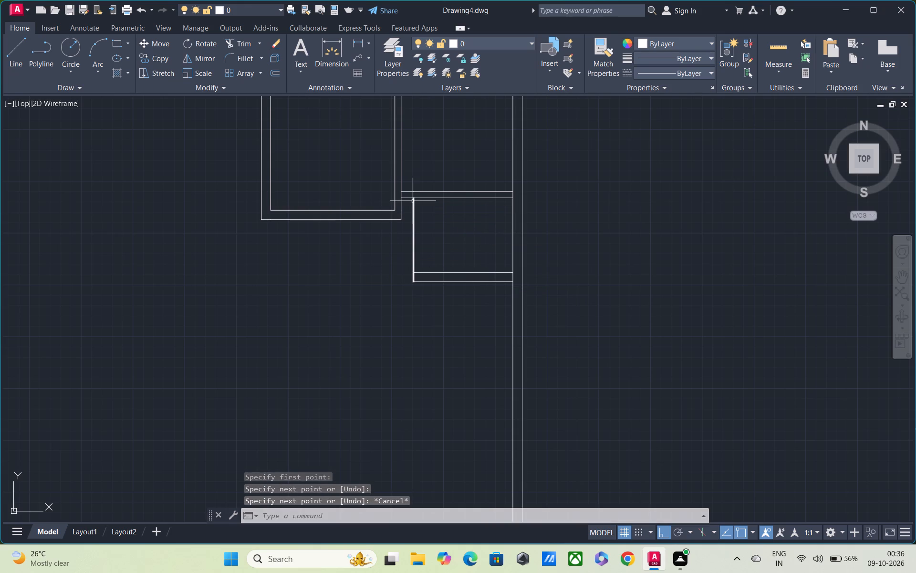
Offset the new vertical line 6" to both its left and right sides.
type("O")
key("space")
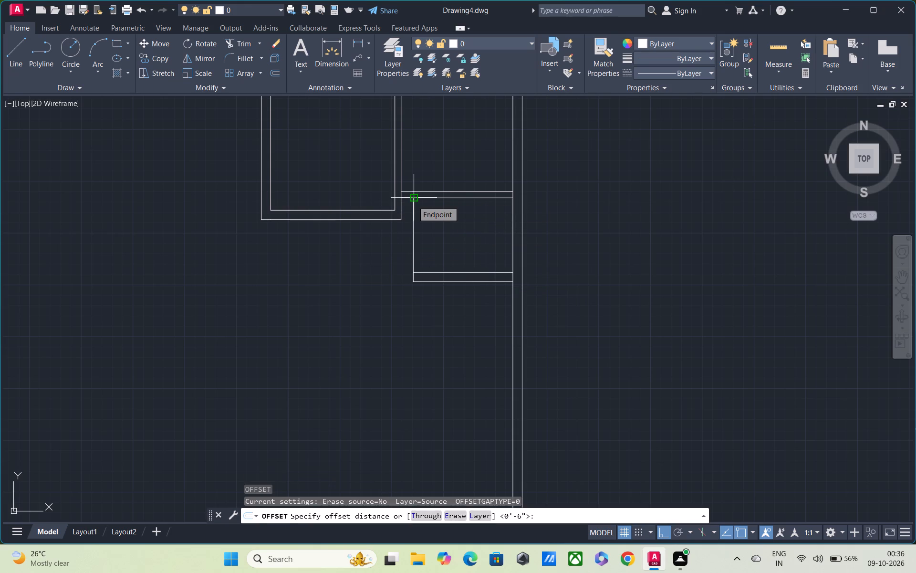
type("6\"")
key("Return")
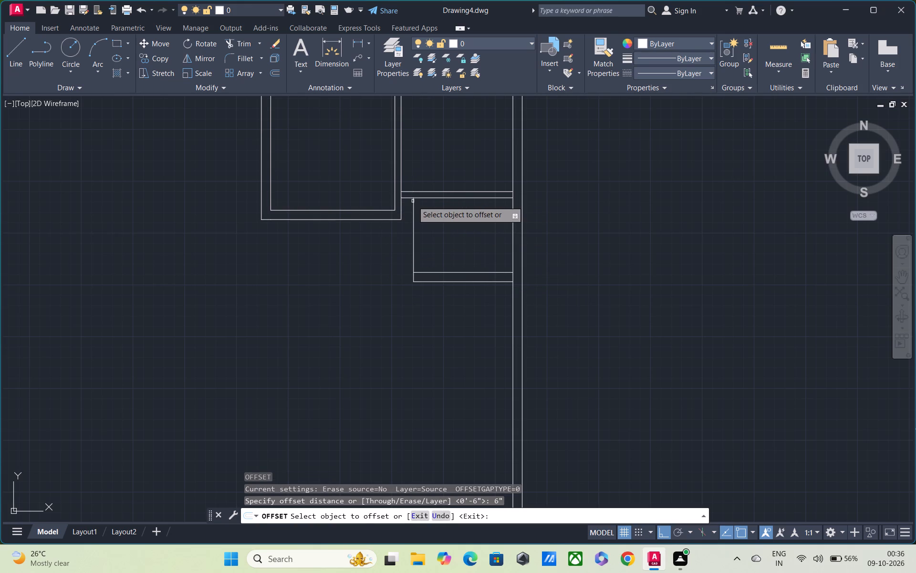
key("6")
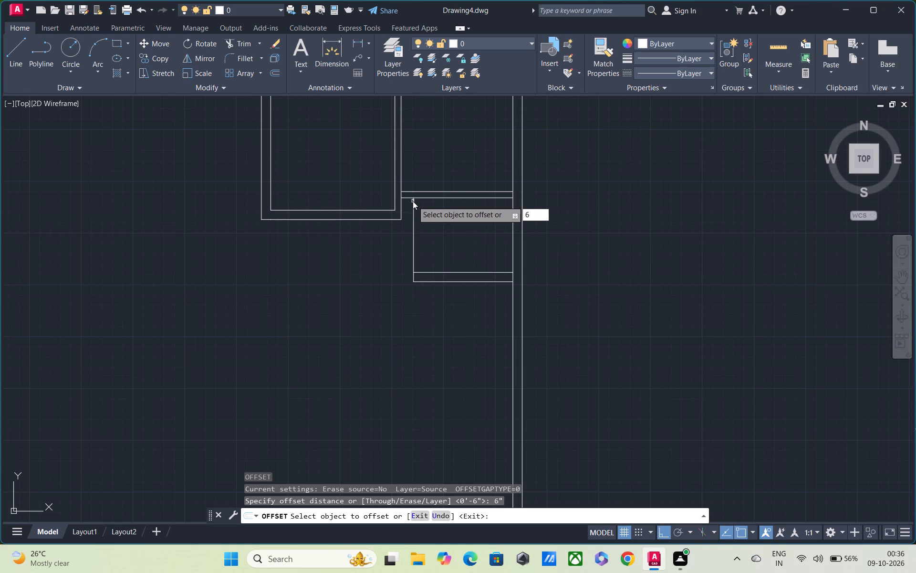
key("shift+quotedbl")
key("Return")
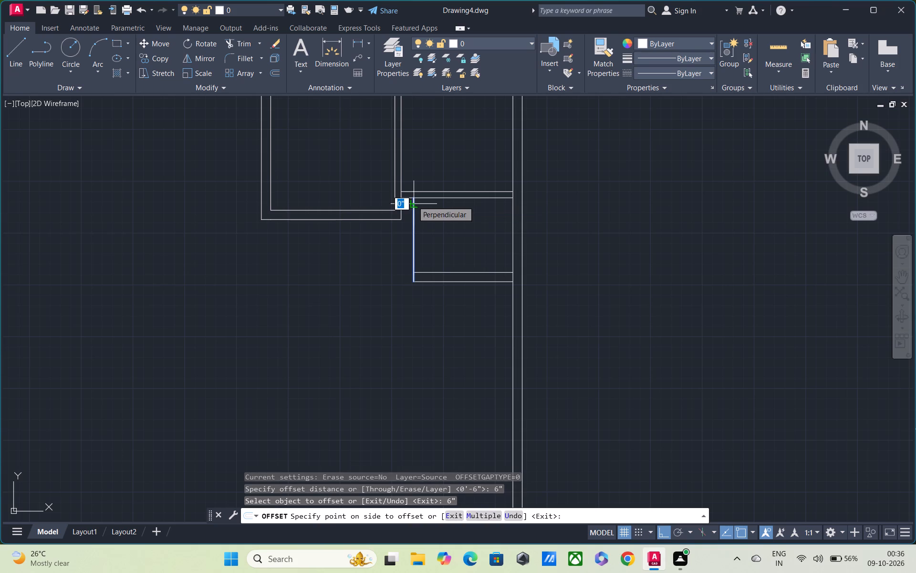
left_click(415, 231)
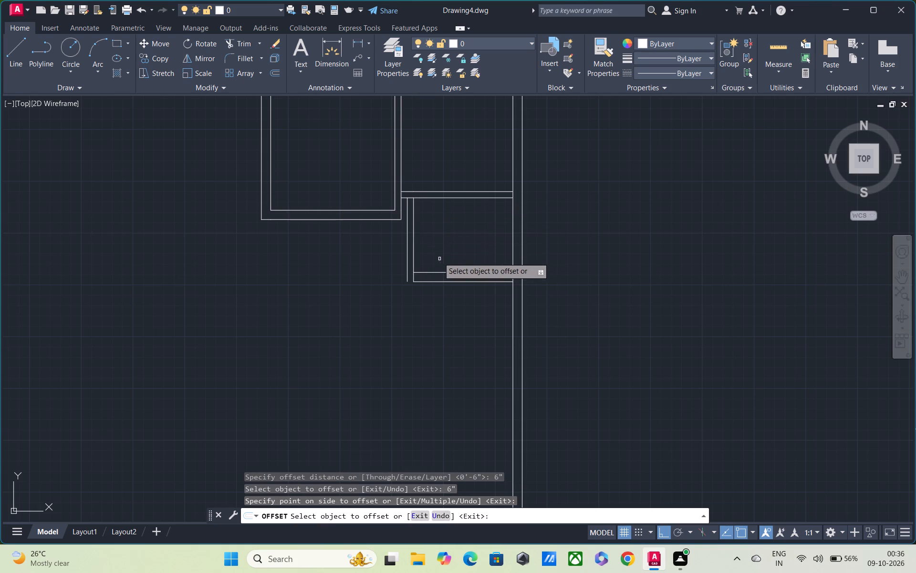
left_click(415, 236)
left_click(429, 238)
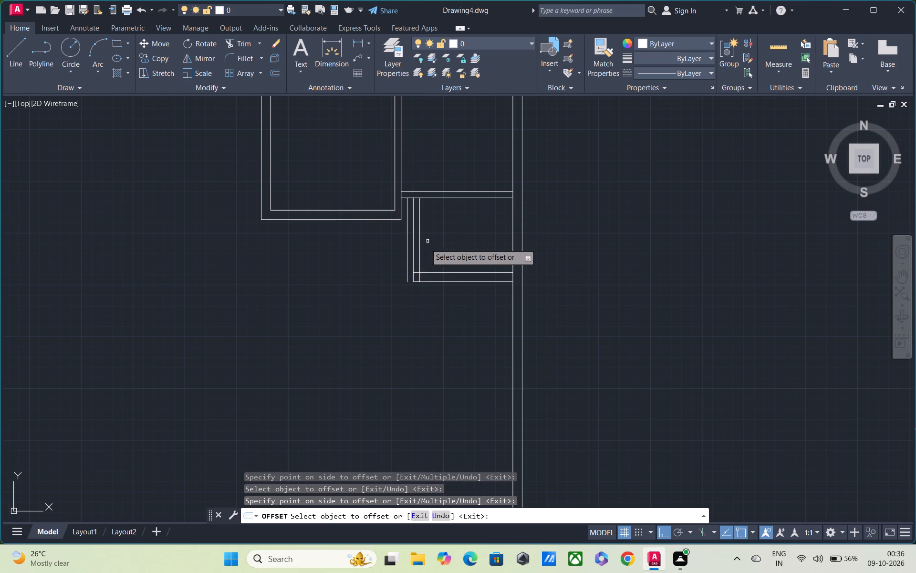
key("grave")
key("Escape")
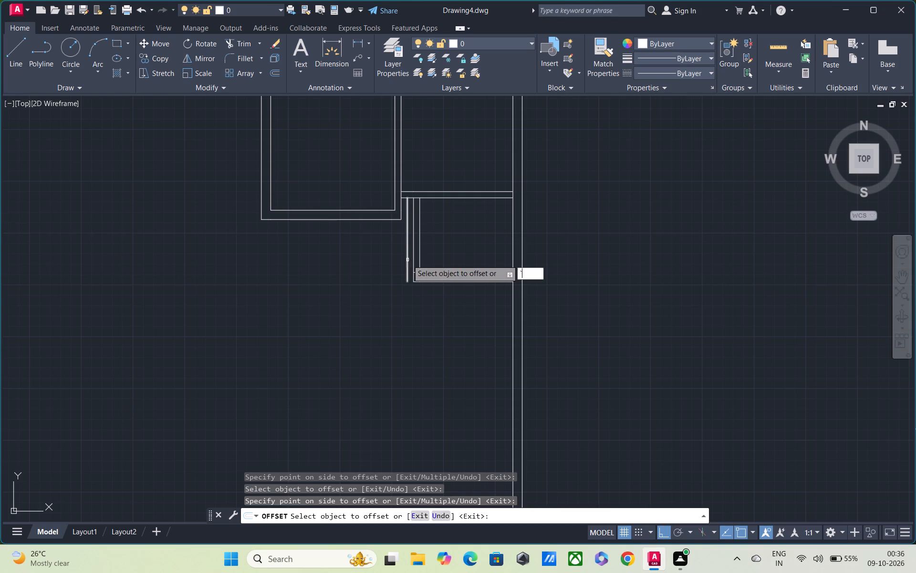
key("Escape")
Erase the offset copy on the outer left side of the new vertical wall line.
scroll(407, 260, "up", 3)
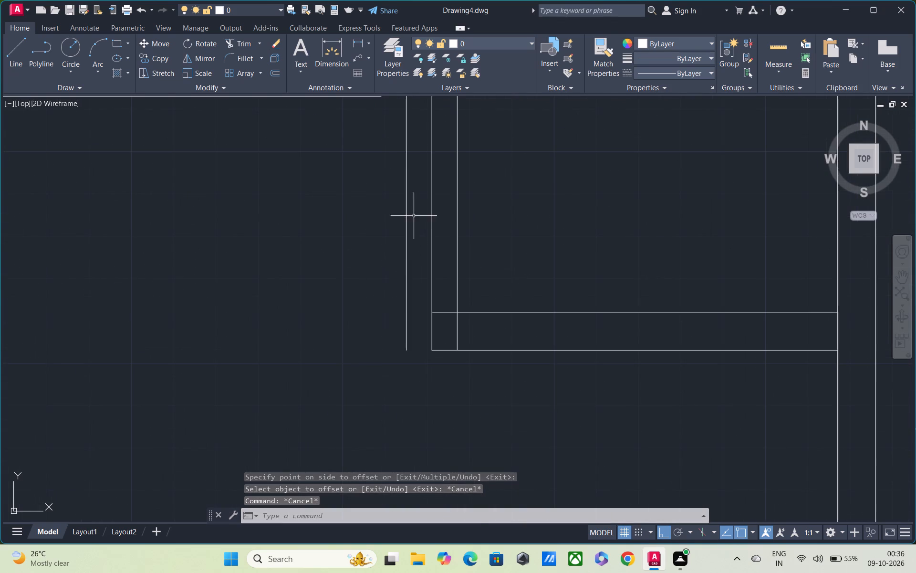
left_click_drag(415, 215, 353, 297)
key("Delete")
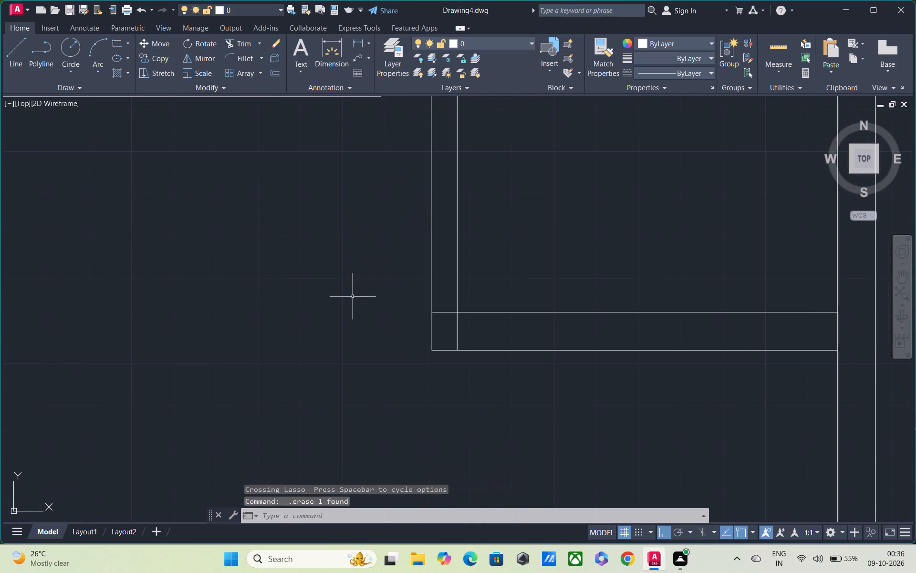
Trim the overlapping inner line pieces at the new wall's bottom corner with the lower cross partition.
scroll(366, 356, "down", 2)
scroll(406, 346, "up", 2)
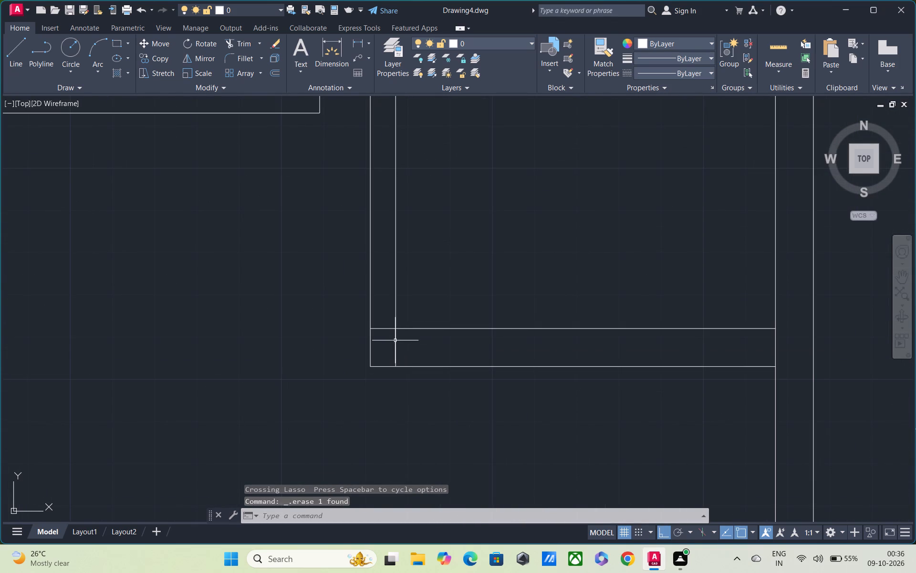
type("TR")
key("space")
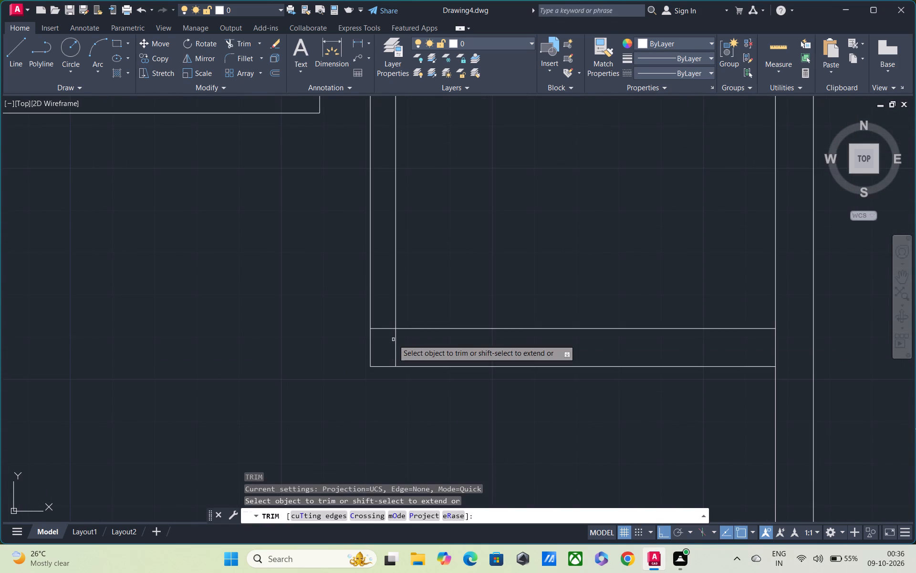
left_click_drag(383, 318, 399, 355)
scroll(404, 335, "down", 3)
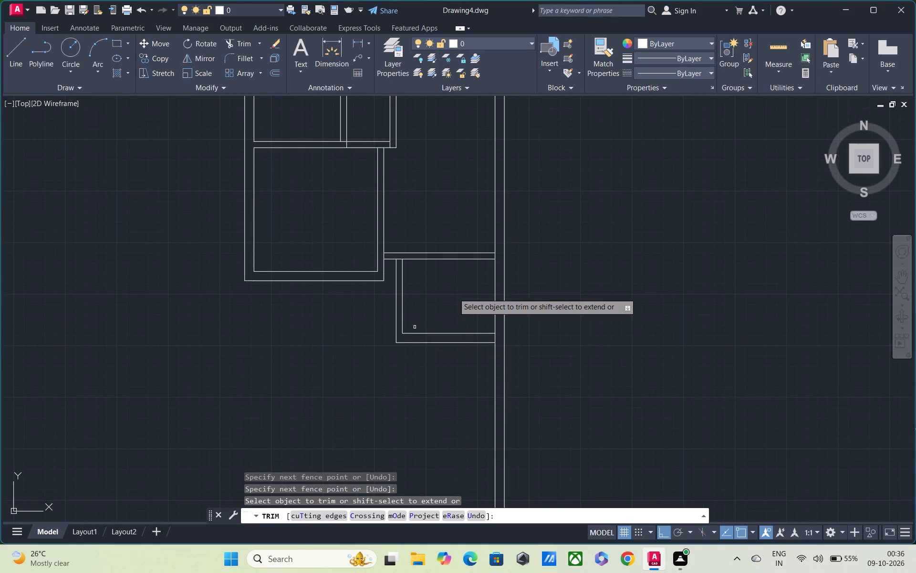
Trim the upper cross partition's bottom line between the new vertical wall's two lines to open the junction.
middle_click_drag(450, 285, 444, 313)
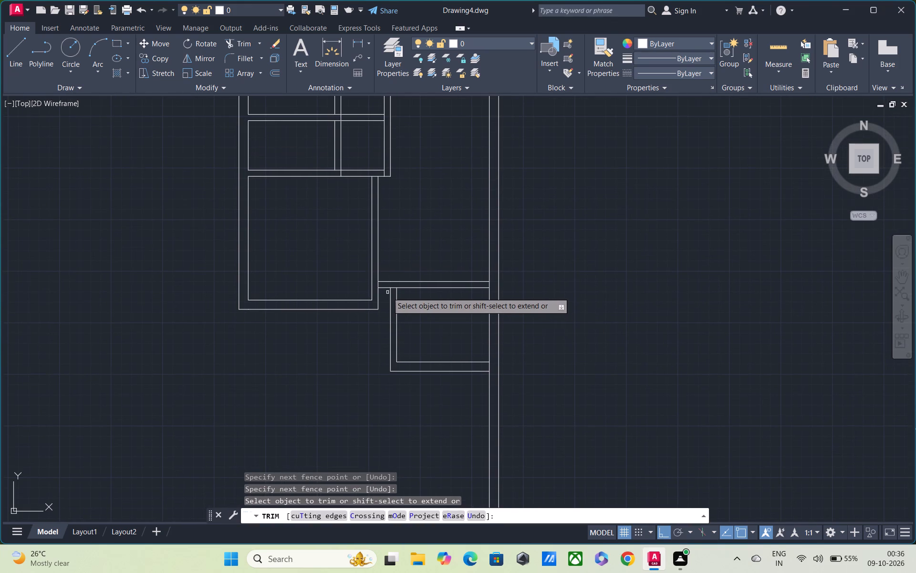
middle_click_drag(385, 361, 382, 375)
scroll(388, 318, "up", 2)
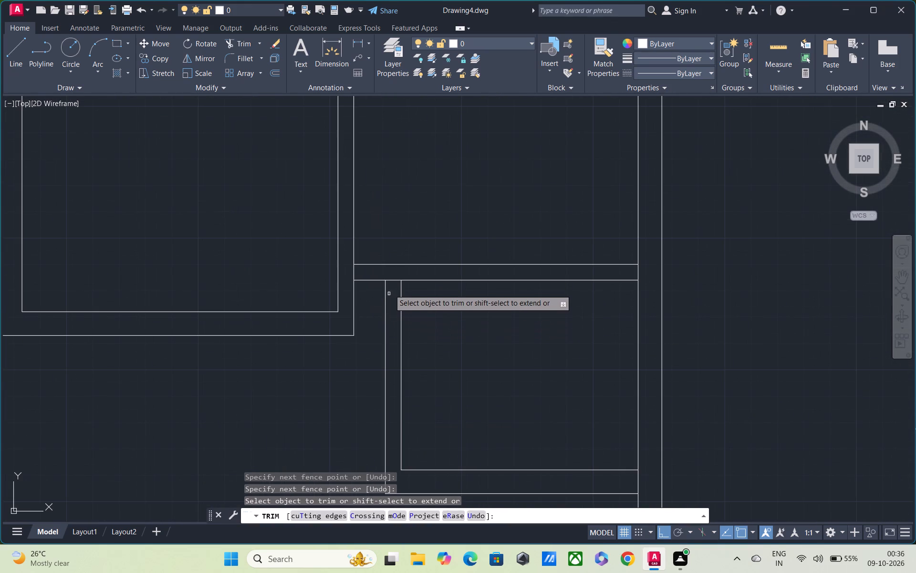
left_click_drag(391, 274, 393, 297)
scroll(393, 295, "down", 2)
middle_click_drag(437, 334, 408, 321)
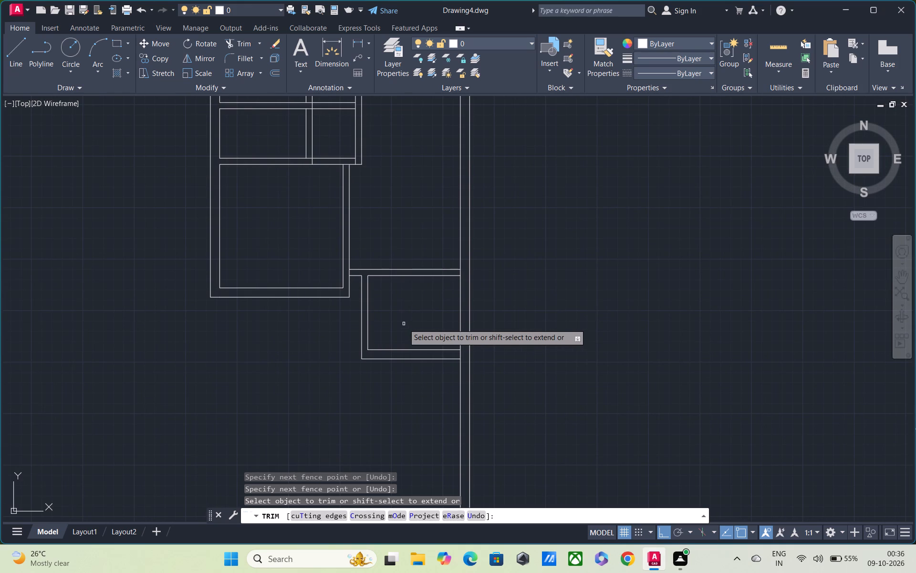
key("Escape")
Draw a line 2' rightward from the new wall's inner top corner along the upper partition, continuing up across the partition's thickness.
type("L")
key("space")
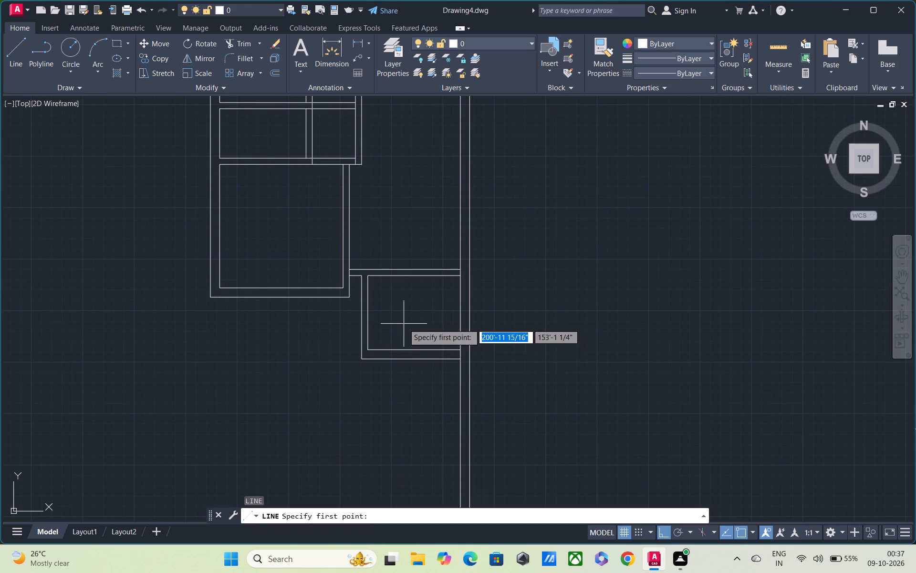
middle_click_drag(354, 297, 363, 359)
scroll(392, 360, "up", 2)
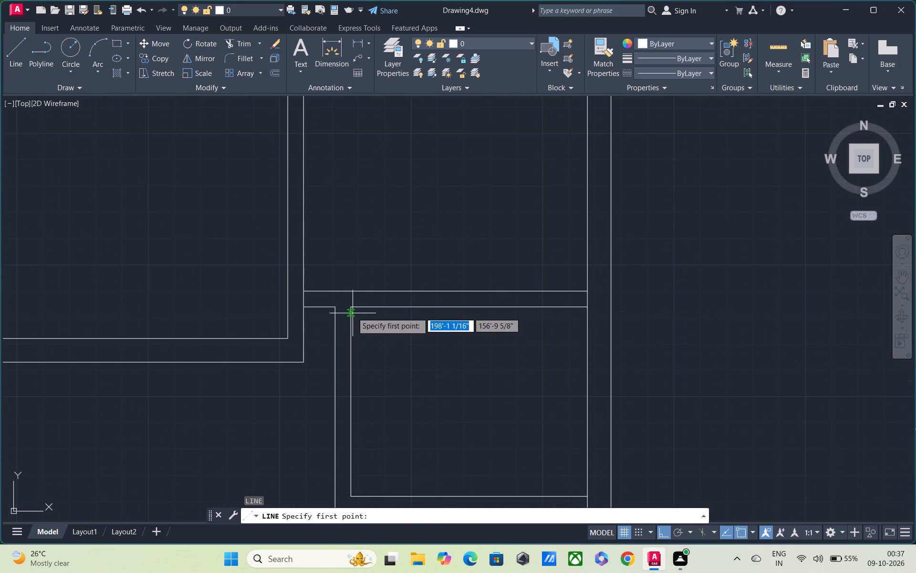
left_click(351, 307)
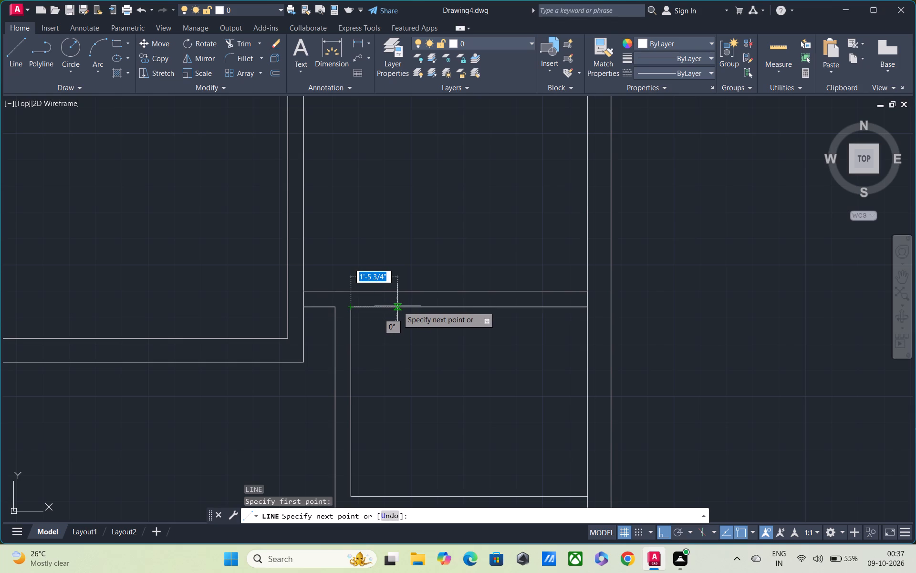
type("2'")
key("Return")
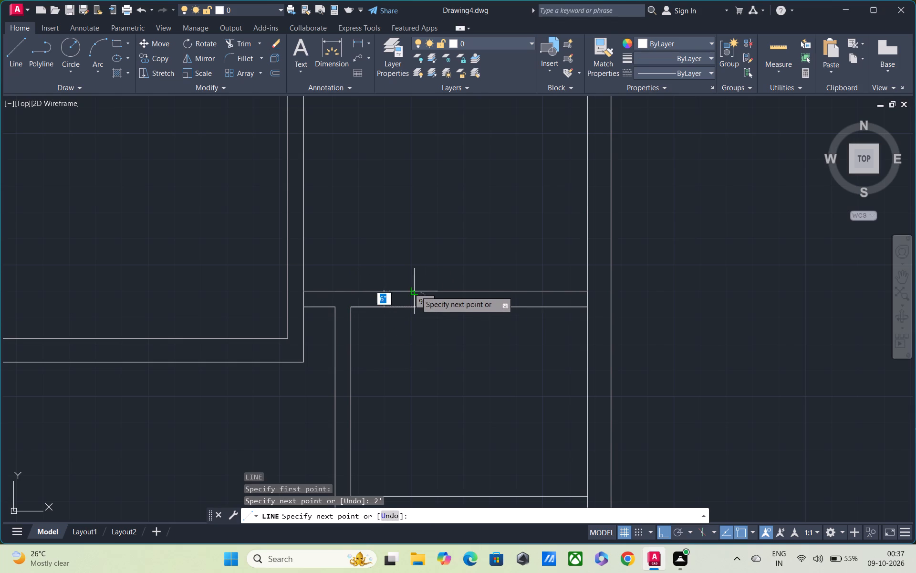
left_click(416, 291)
key("Escape")
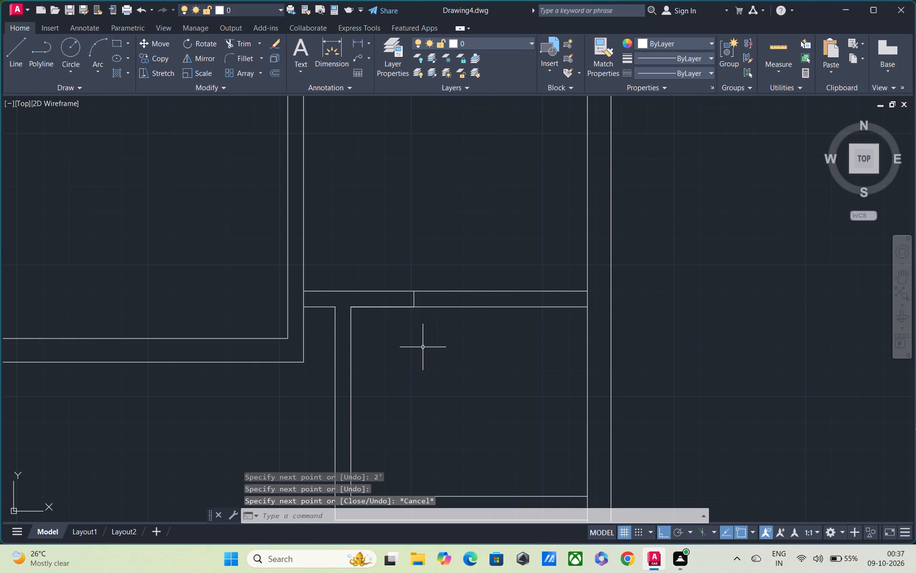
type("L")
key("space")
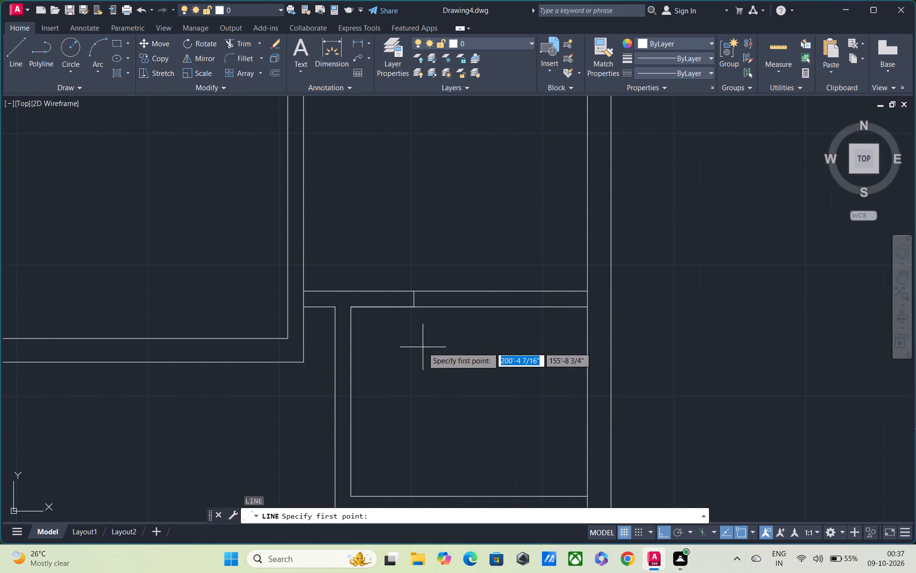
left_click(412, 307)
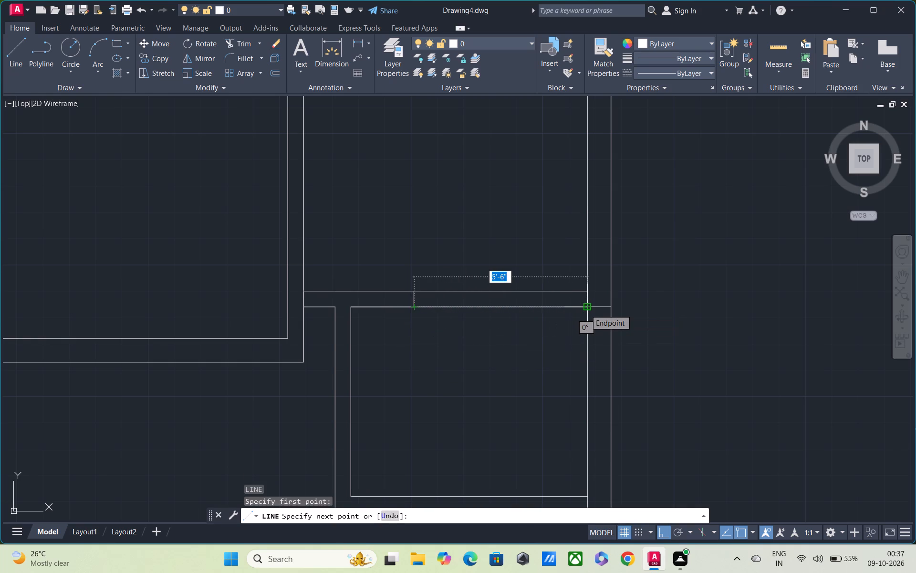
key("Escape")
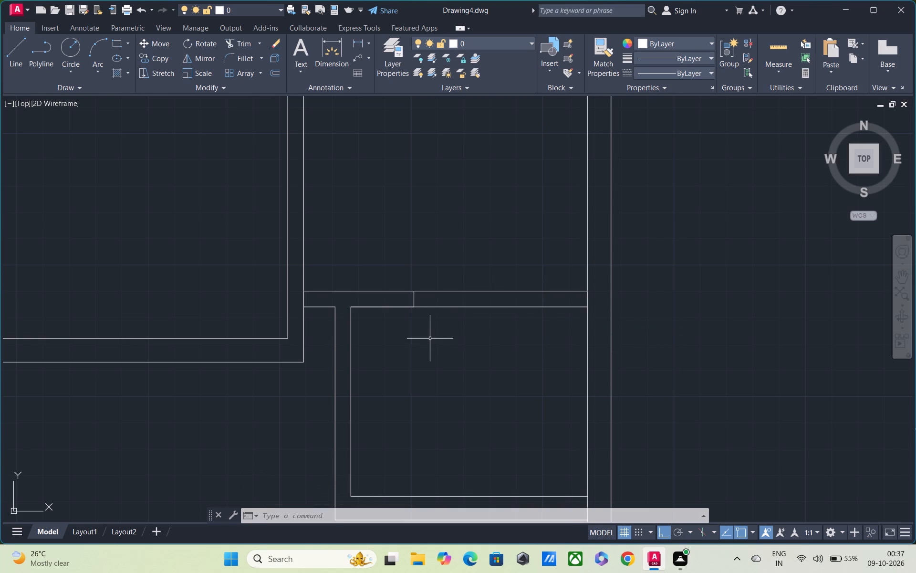
Trim both lines of the upper cross partition between the new end line and the right outer wall.
type("TR")
key("space")
left_click_drag(445, 263, 444, 329)
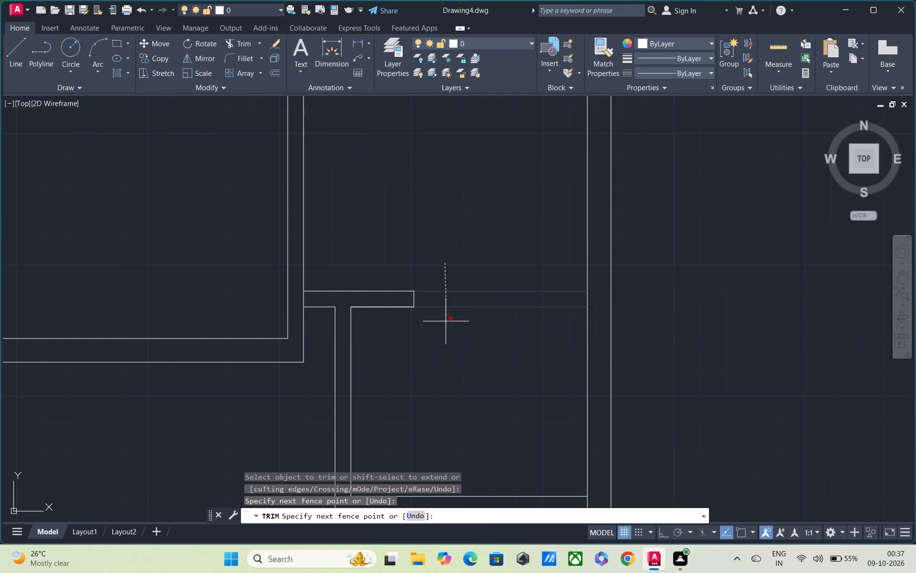
left_click_drag(444, 329, 444, 334)
Trim both lines of the partition above the lower left room, between the small rooms' divider and the long vertical wall.
scroll(448, 323, "down", 1)
middle_click_drag(482, 300, 490, 295)
middle_click_drag(433, 313, 494, 265)
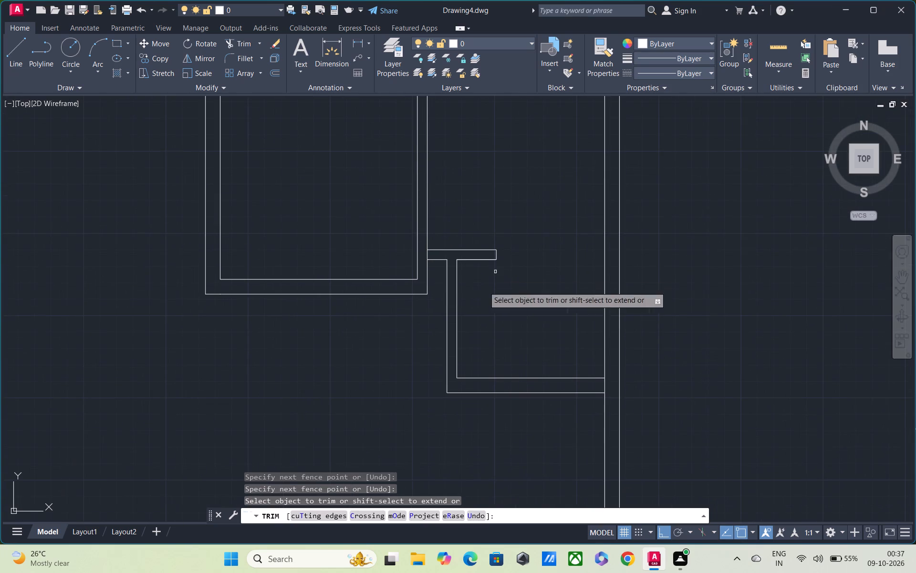
middle_click_drag(344, 332, 491, 346)
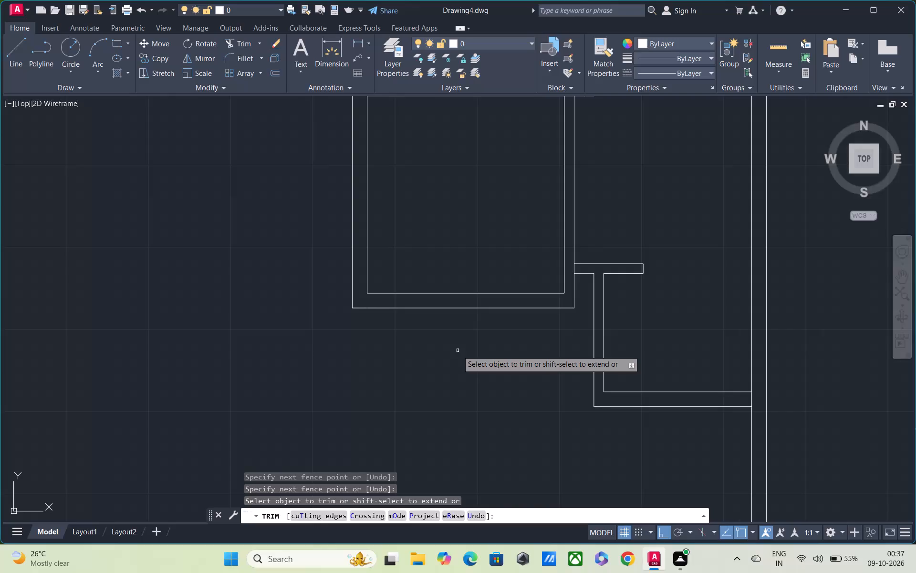
scroll(457, 334, "down", 1)
middle_click_drag(458, 371, 458, 445)
middle_click_drag(457, 292, 466, 320)
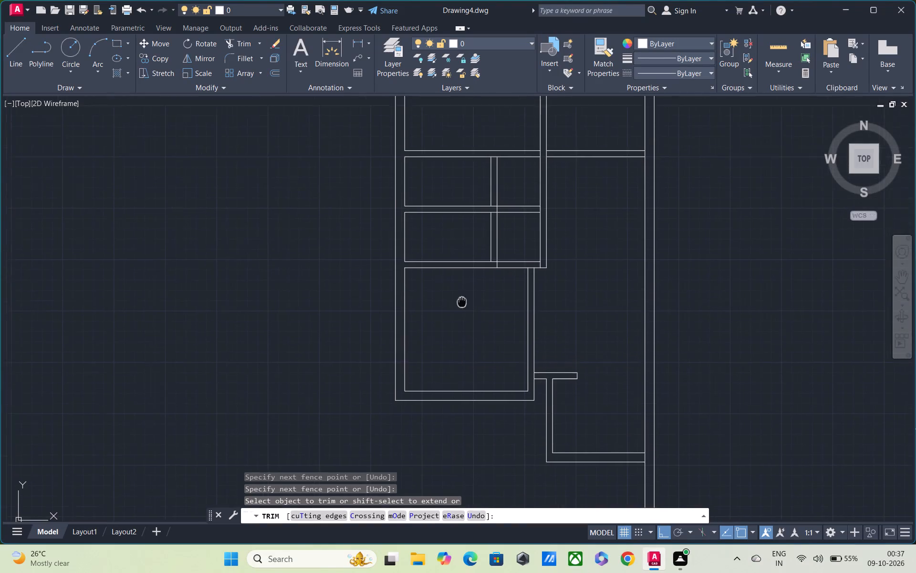
middle_click_drag(466, 320, 467, 360)
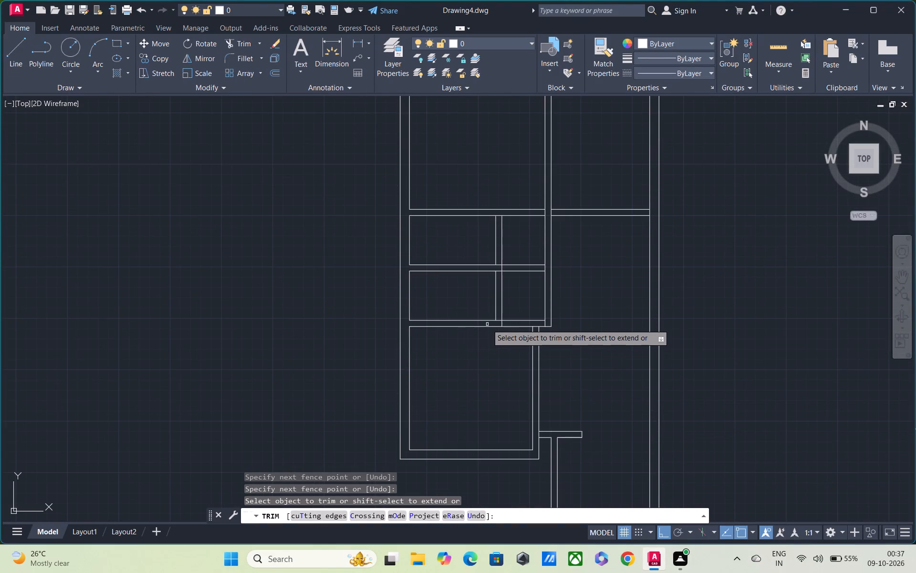
scroll(518, 316, "up", 2)
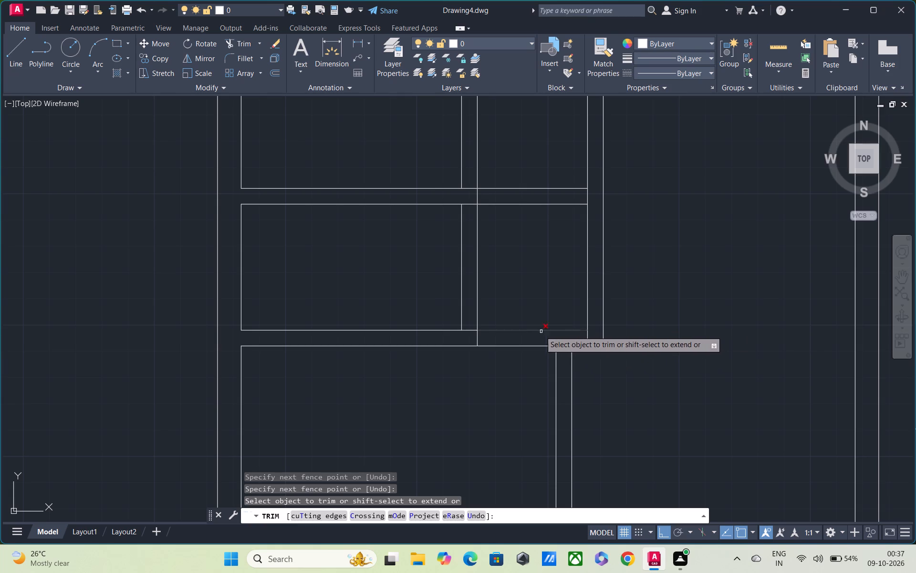
left_click_drag(518, 318, 518, 363)
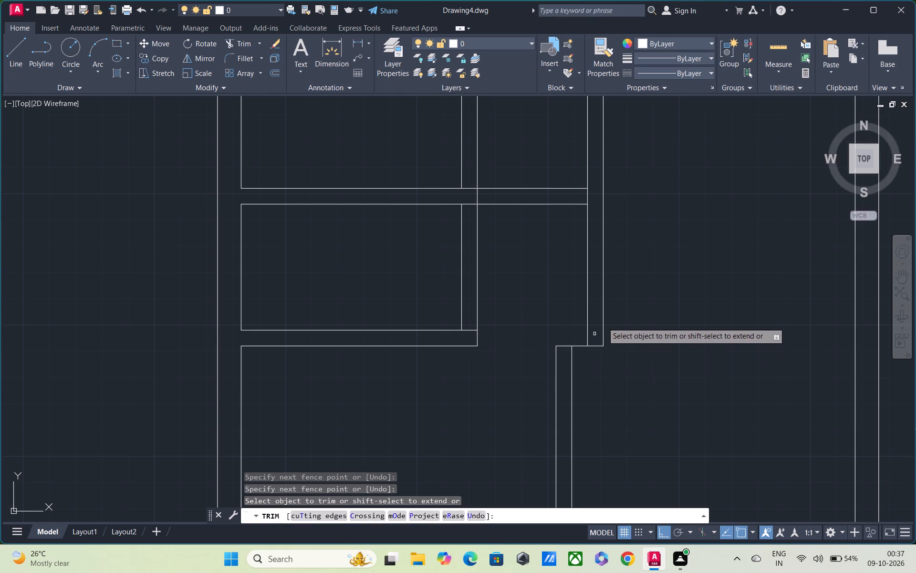
Draw a closing line across the long vertical wall, level with the bottom line of the partition below the two top rooms.
middle_click_drag(605, 322, 606, 355)
scroll(609, 332, "down", 1)
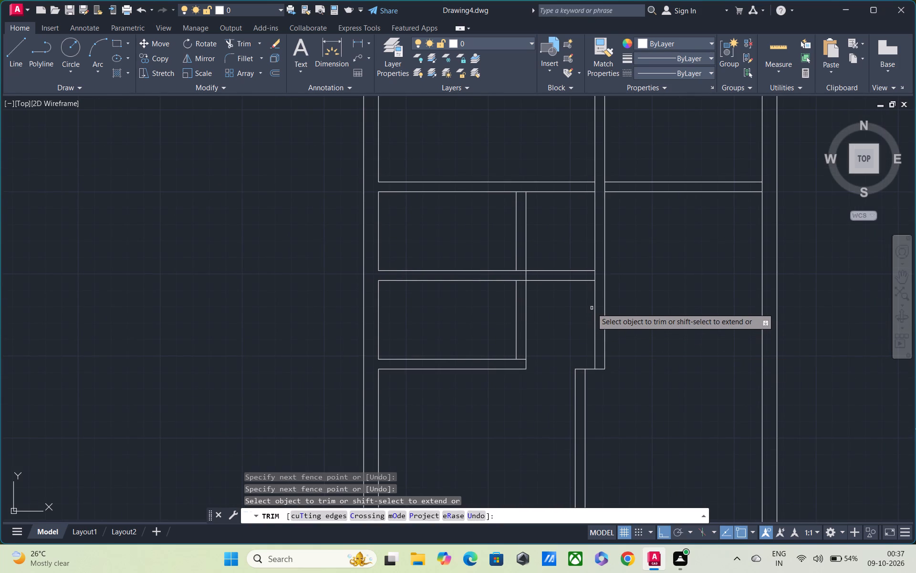
key("Escape")
type("L")
key("space")
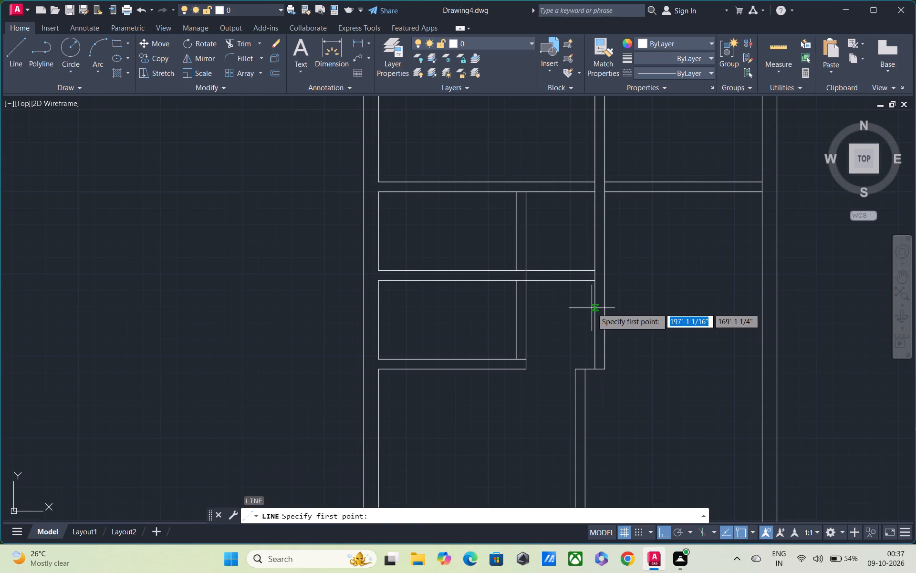
middle_click_drag(592, 280, 585, 381)
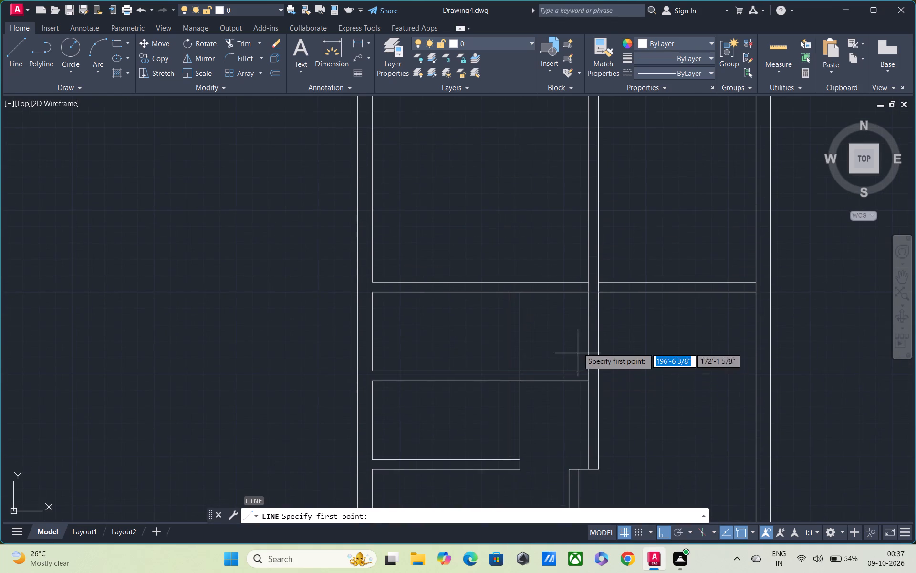
scroll(579, 309, "up", 2)
left_click(599, 268)
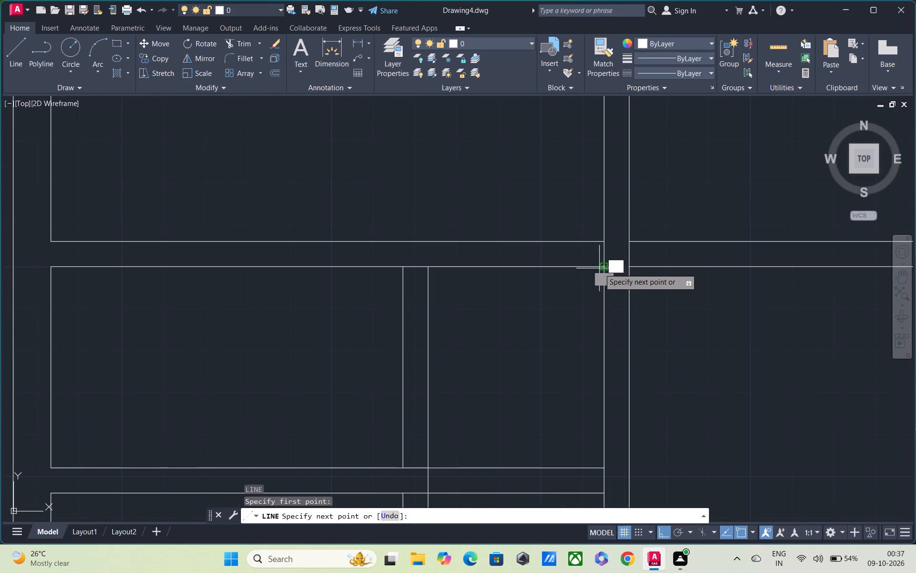
left_click(629, 269)
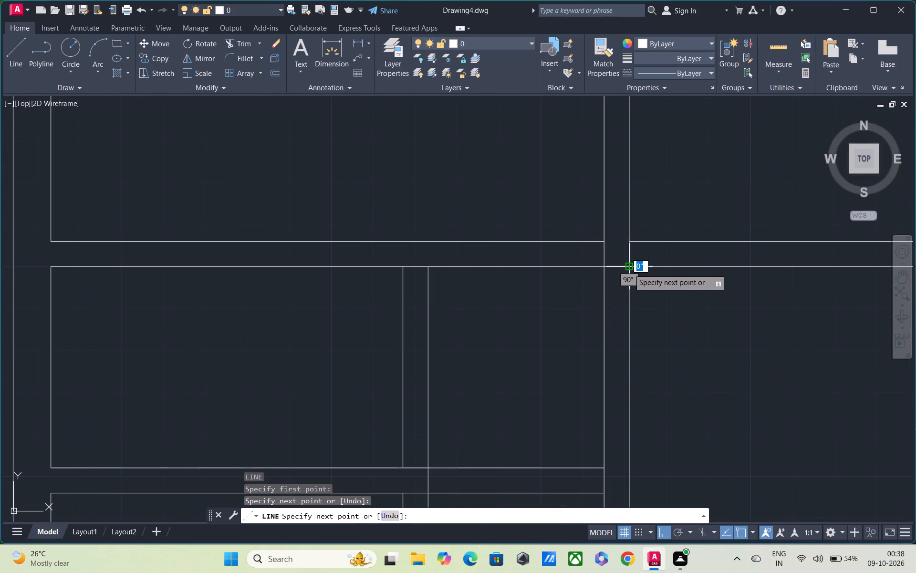
key("Escape")
Trim both lines of the long vertical wall below the new closing line, past the middle partition, to its lower end.
type("TR")
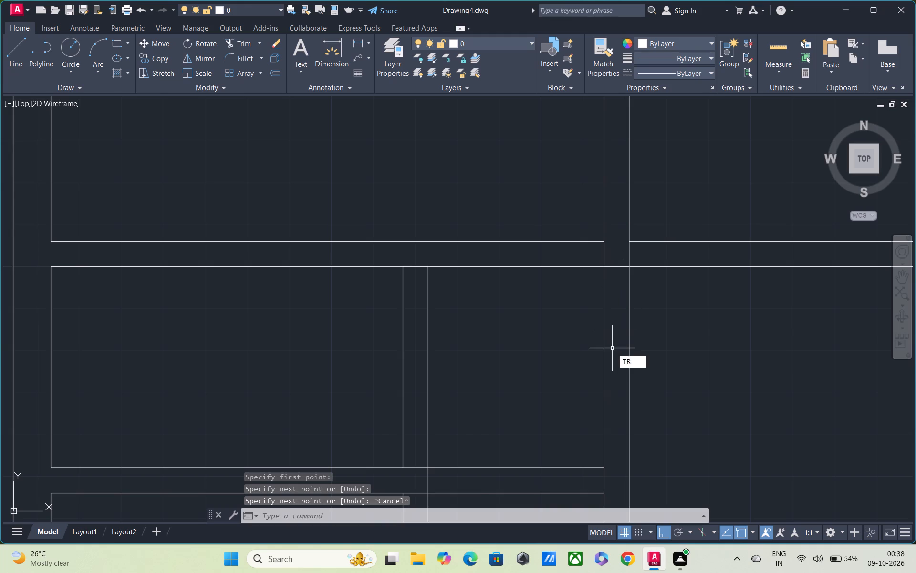
key("space")
left_click_drag(645, 342, 596, 390)
scroll(596, 390, "down", 2)
middle_click_drag(610, 416, 613, 319)
left_click_drag(617, 365, 571, 390)
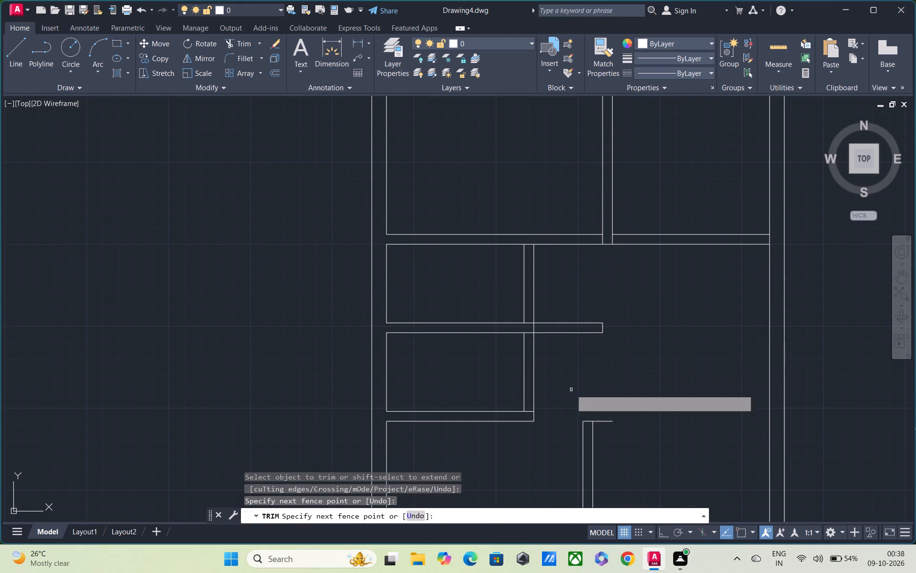
Trim the leftover horizontal line pieces beside the top end of the lower left room's side wall.
scroll(612, 412, "up", 2)
left_click_drag(567, 412, 582, 468)
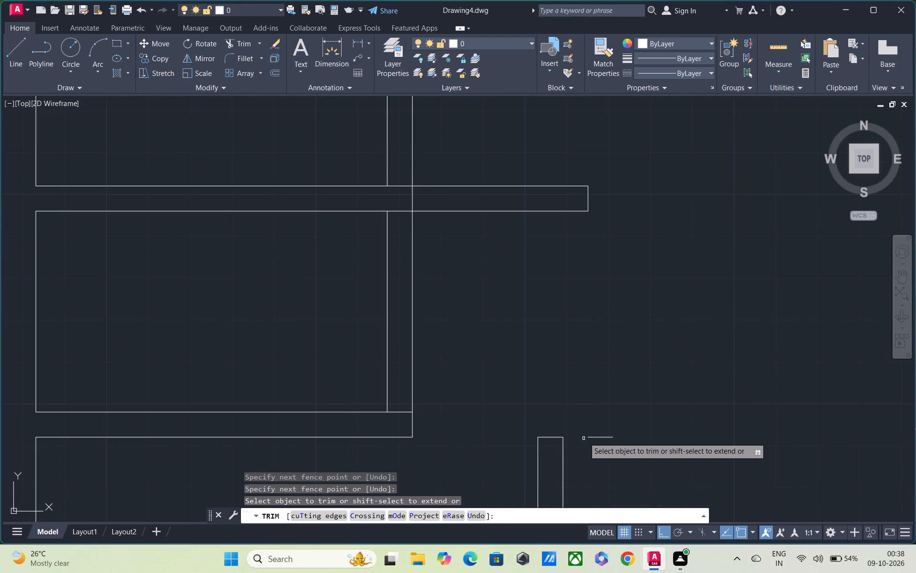
left_click_drag(597, 418, 601, 448)
Trim the middle partition's two lines and end line projecting beyond the small rooms' vertical divider.
scroll(593, 428, "down", 1)
middle_click_drag(600, 428, 640, 431)
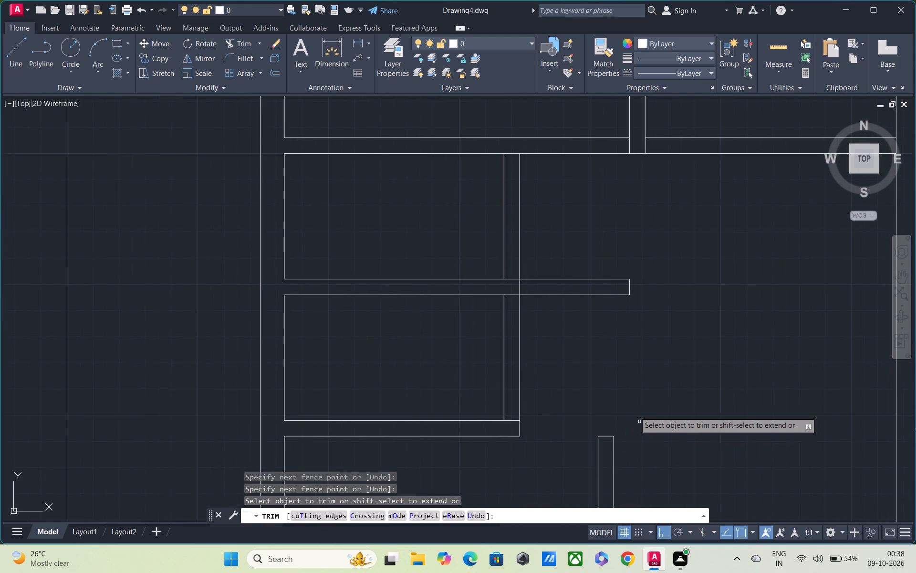
middle_click_drag(609, 374, 611, 414)
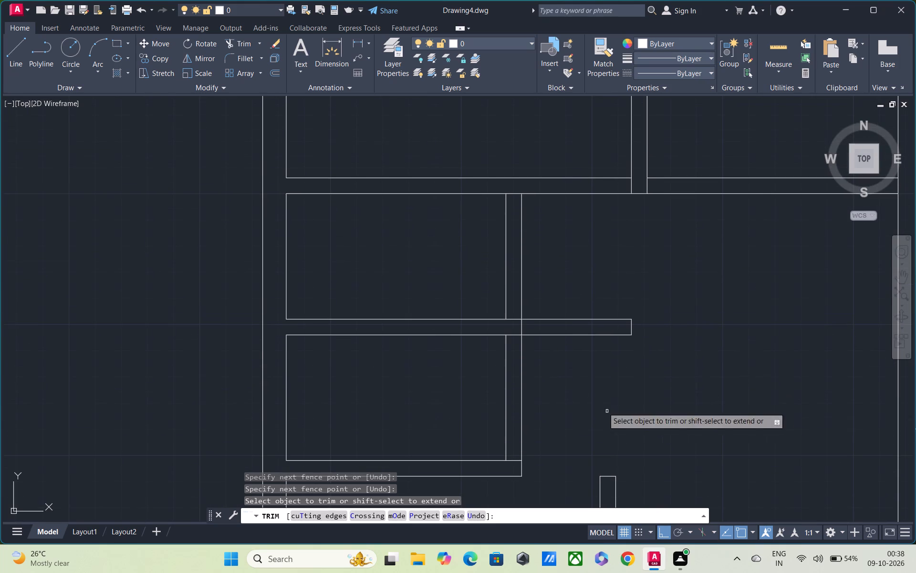
left_click_drag(577, 295, 581, 369)
left_click_drag(620, 326, 663, 326)
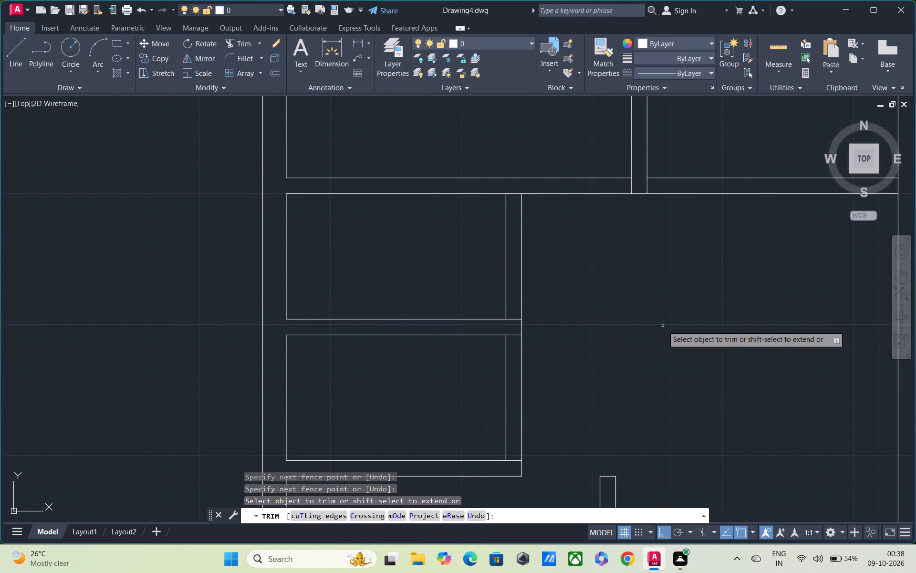
Trim the horizontal partition line pieces between the divider's two lines to open the junctions beside both small rooms.
scroll(663, 326, "down", 3)
middle_click_drag(655, 342, 655, 326)
scroll(631, 340, "up", 4)
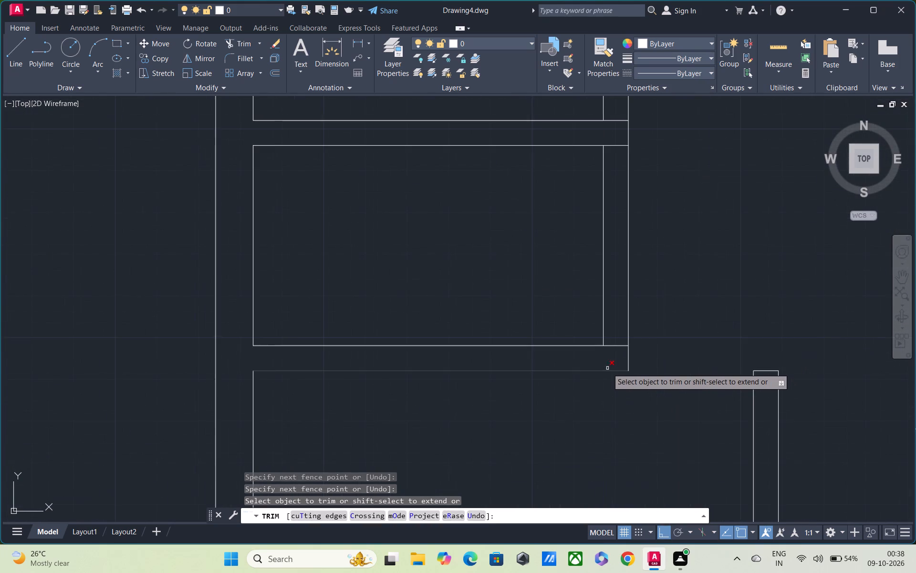
left_click_drag(608, 336, 612, 354)
scroll(611, 343, "down", 1)
middle_click_drag(616, 362, 618, 431)
scroll(621, 325, "up", 1)
middle_click_drag(621, 322, 619, 372)
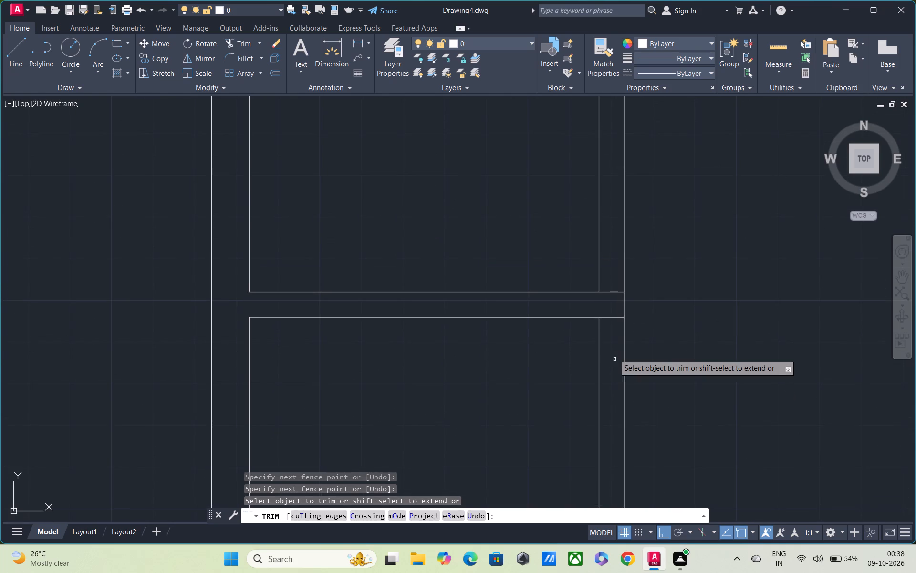
scroll(614, 327, "up", 2)
left_click_drag(609, 222, 614, 361)
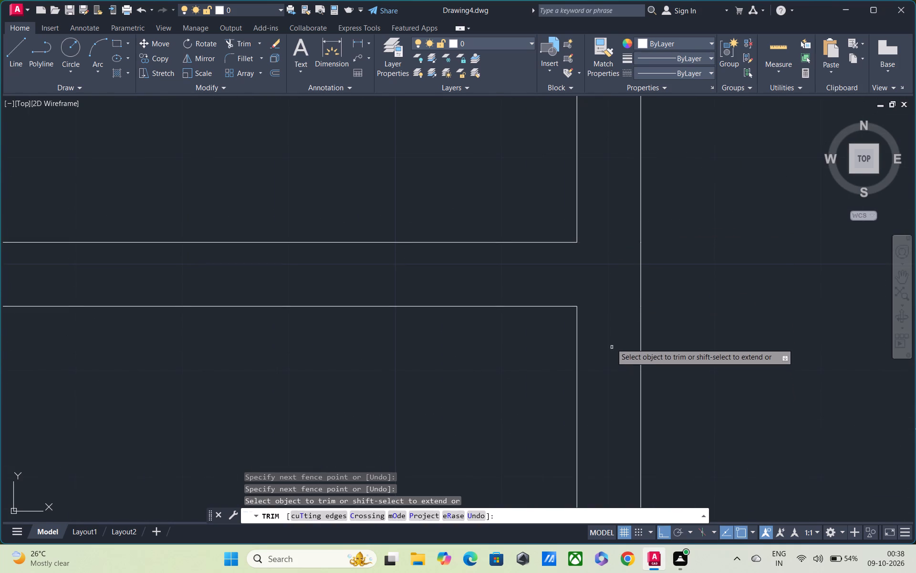
Draw a line across the right outer wall, continuing the outer bottom line of the lower right room.
scroll(611, 342, "down", 3)
middle_click_drag(655, 350, 641, 308)
middle_click_drag(663, 372, 647, 288)
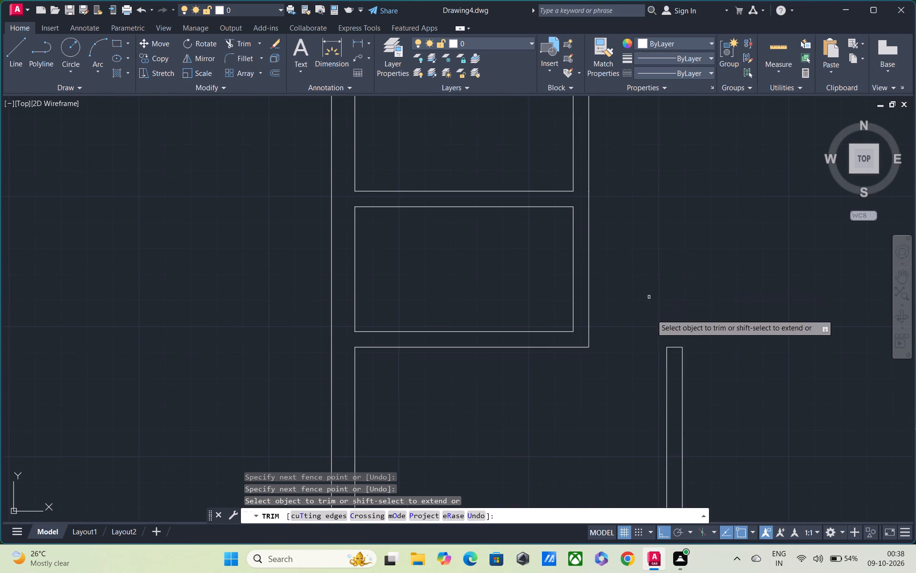
scroll(611, 392, "down", 2)
middle_click_drag(603, 406, 601, 294)
scroll(602, 294, "down", 2)
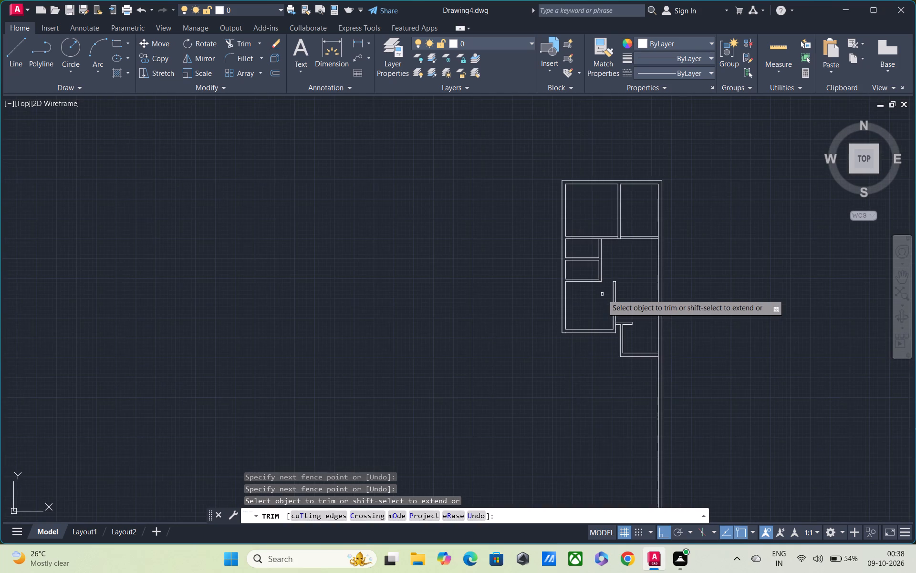
middle_click(602, 310)
scroll(602, 311, "up", 2)
scroll(602, 311, "down", 2)
middle_click_drag(599, 313, 584, 296)
scroll(638, 369, "up", 2)
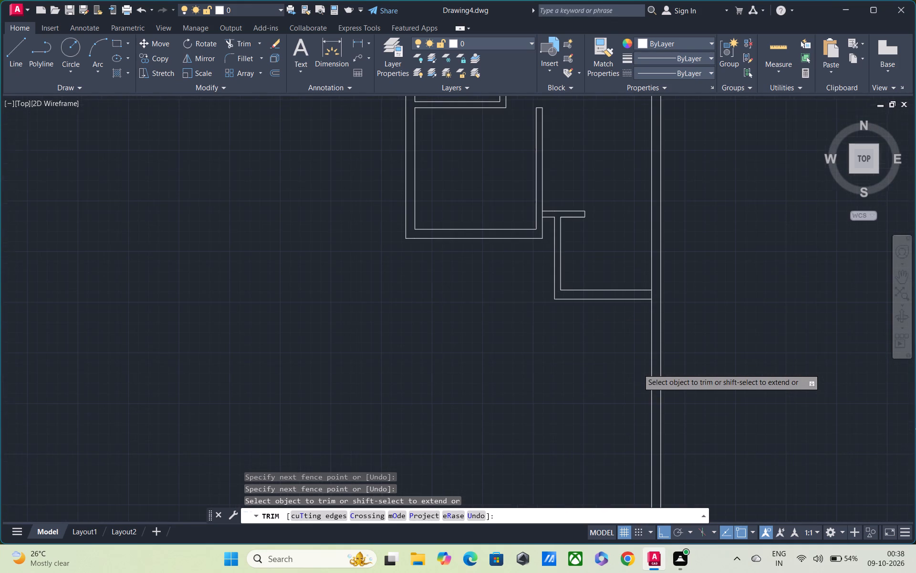
key("Escape")
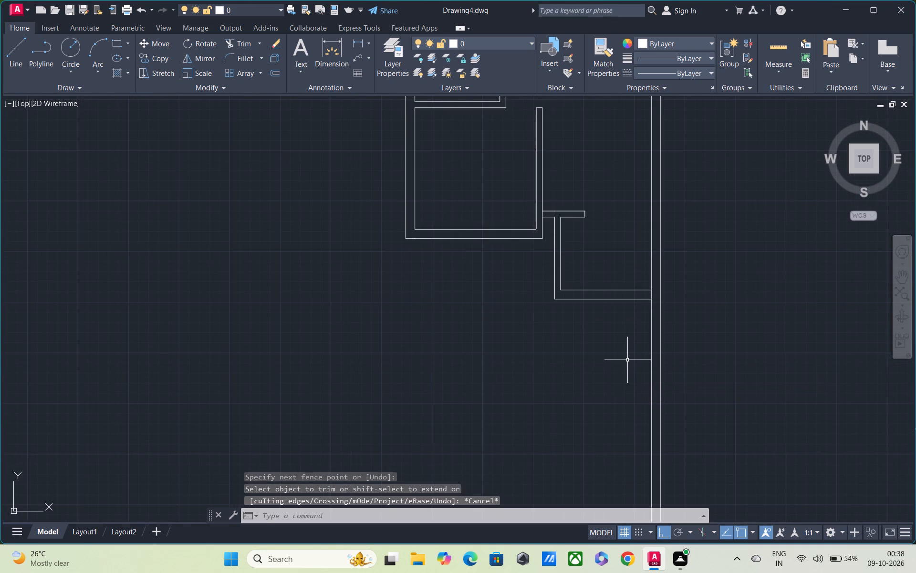
type("L")
key("space")
scroll(674, 300, "up", 1)
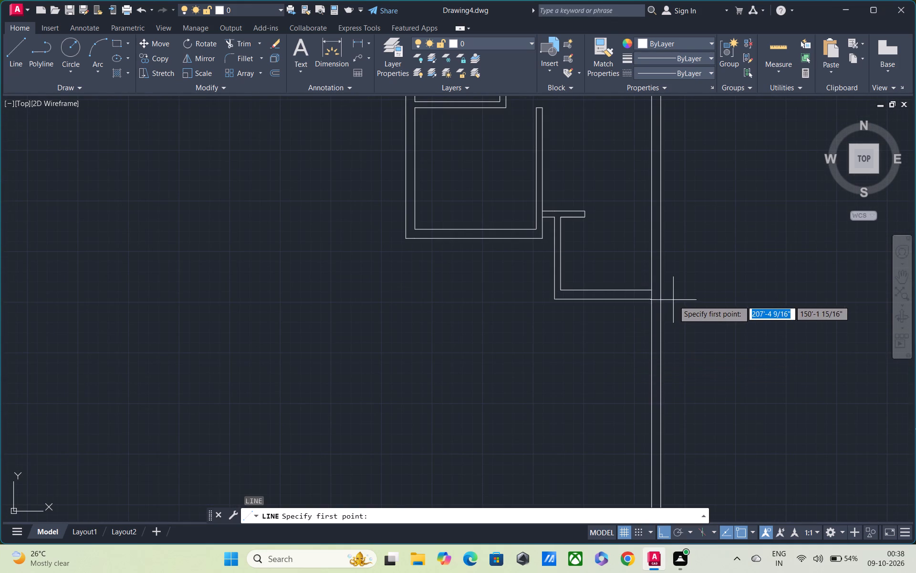
scroll(644, 306, "up", 2)
left_click(630, 290)
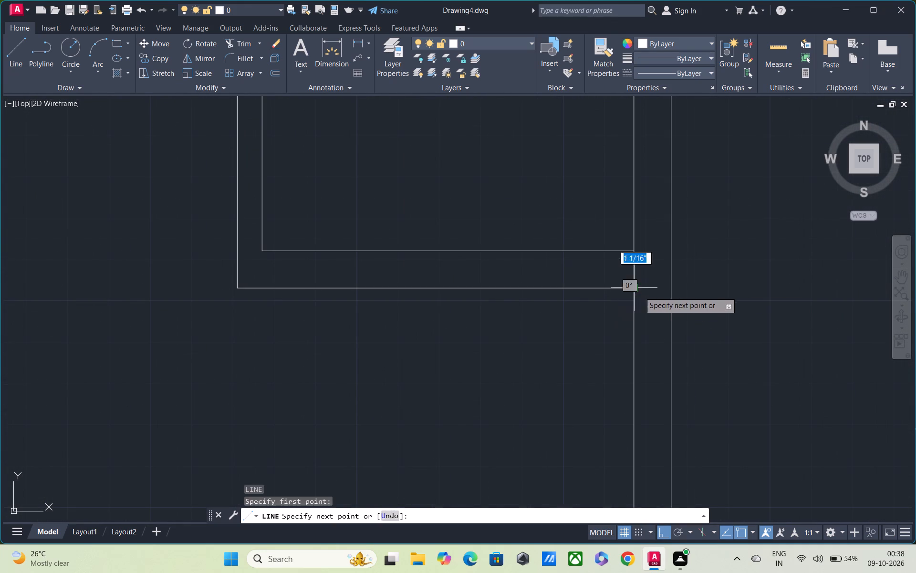
left_click(673, 288)
key("Escape")
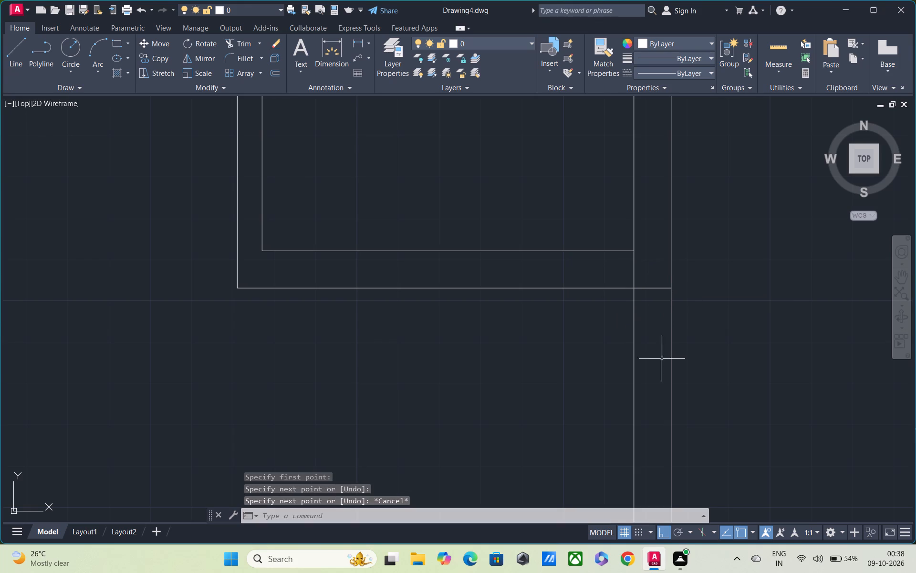
Trim both lines of the right outer wall below the new closing line.
type("TR C")
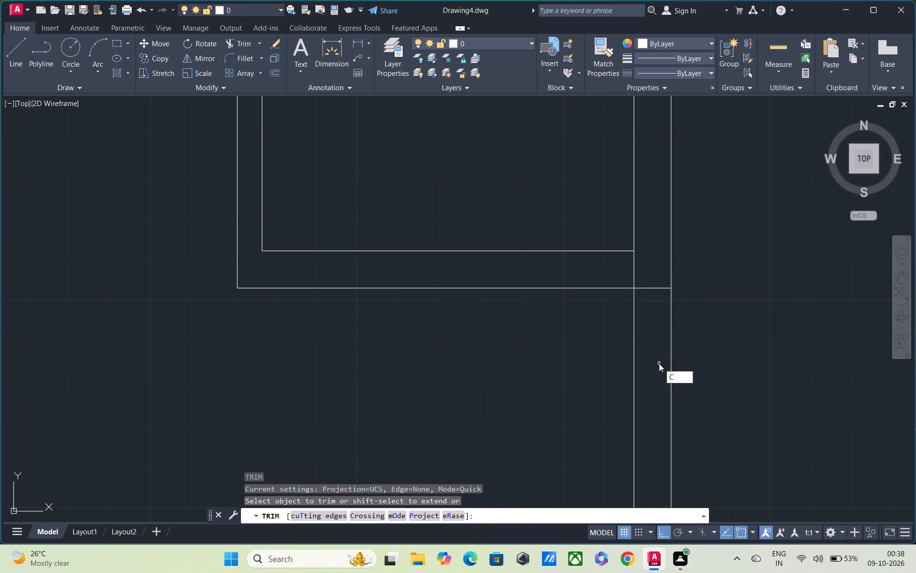
key("Escape")
type("TR")
key("space")
key("space")
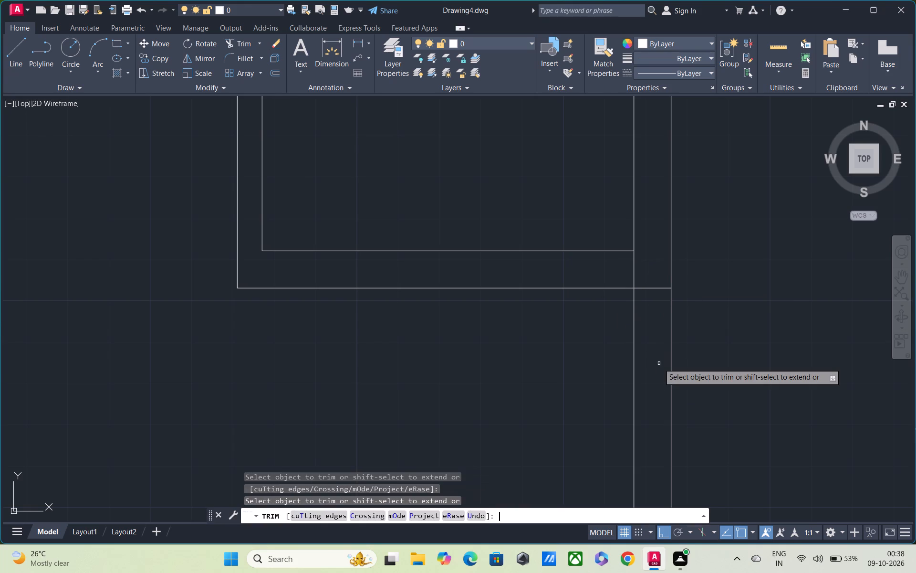
left_click_drag(603, 342, 698, 346)
Trim the right outer wall's inner line within the bottom wall's thickness to open the lower right corner.
scroll(691, 341, "down", 2)
middle_click_drag(691, 345, 677, 403)
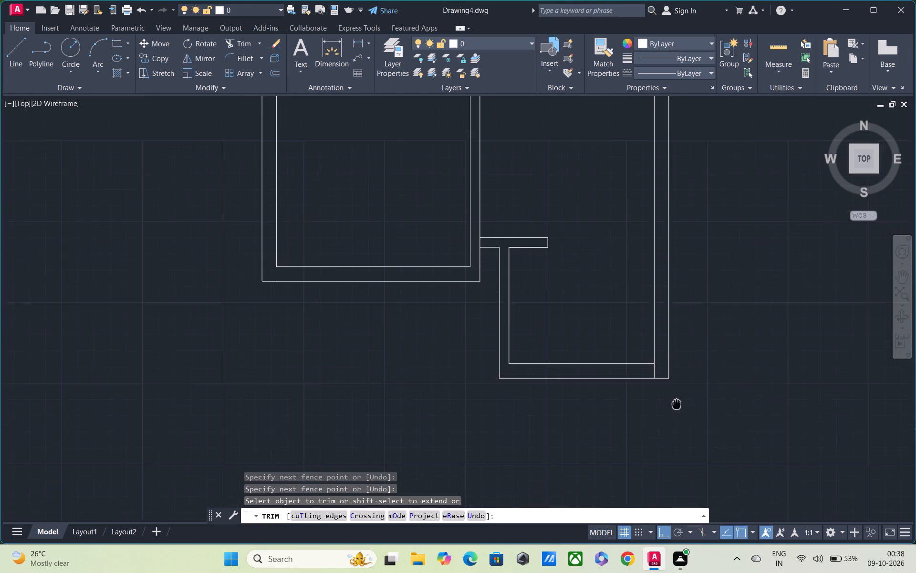
middle_click_drag(677, 403, 676, 403)
scroll(663, 385, "up", 3)
left_click_drag(641, 340, 593, 341)
Draw three lines extending the lower left room's right wall upward by 6", level with the small room's inner bottom line.
scroll(592, 341, "down", 4)
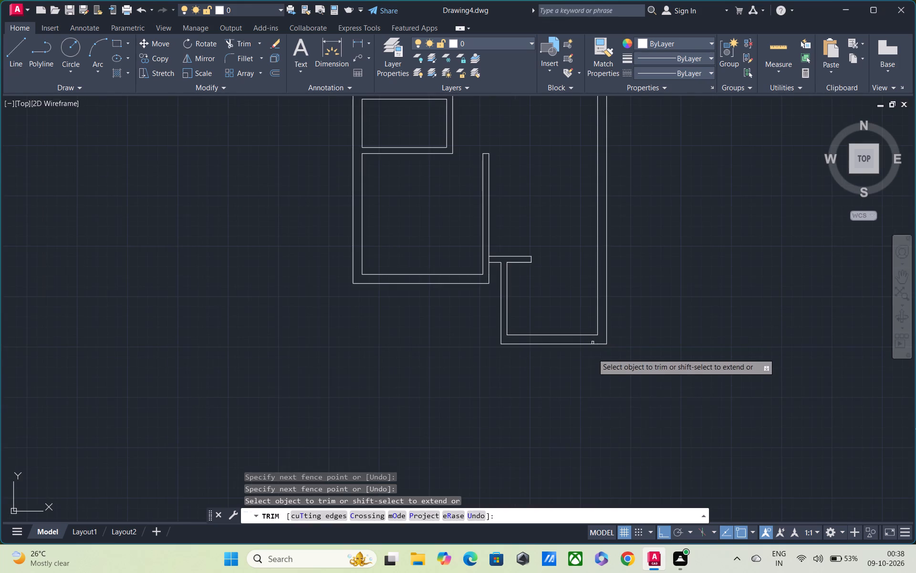
middle_click_drag(542, 413, 592, 395)
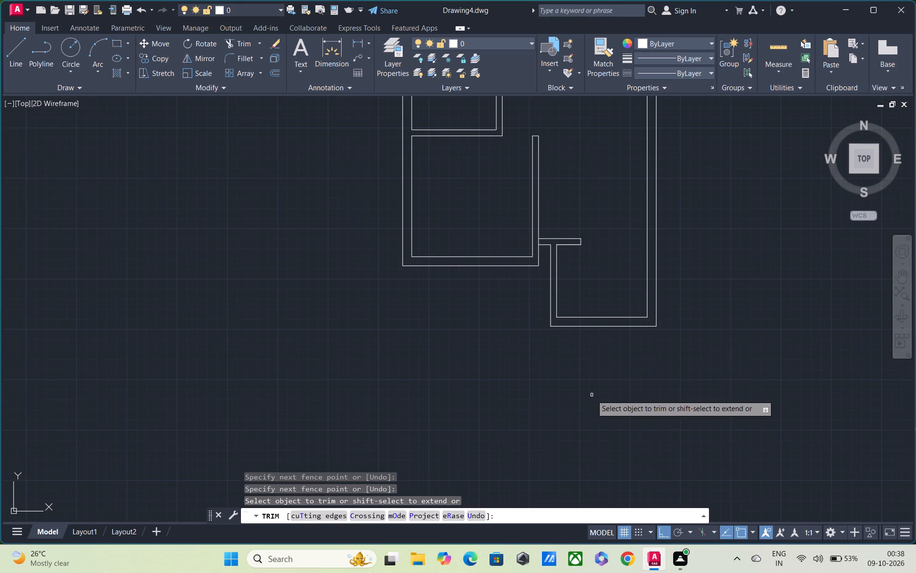
scroll(592, 395, "up", 1)
middle_click_drag(592, 395, 560, 572)
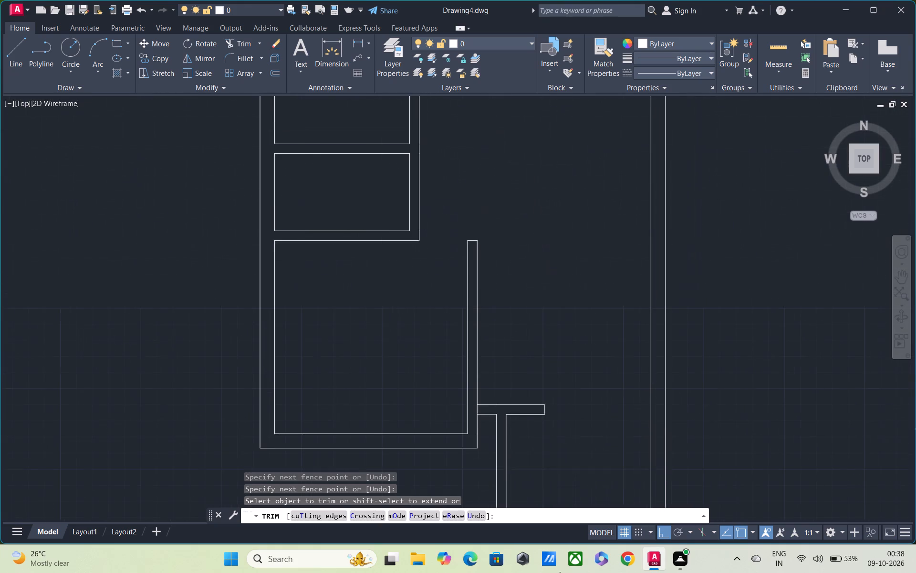
middle_click_drag(560, 572, 562, 572)
middle_click_drag(486, 433, 481, 512)
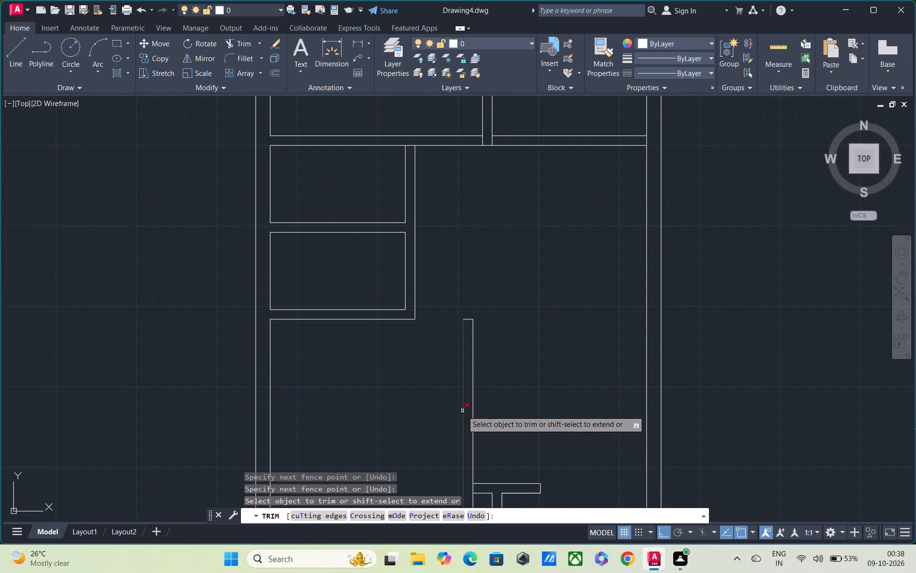
key("Escape")
type("L")
key("space")
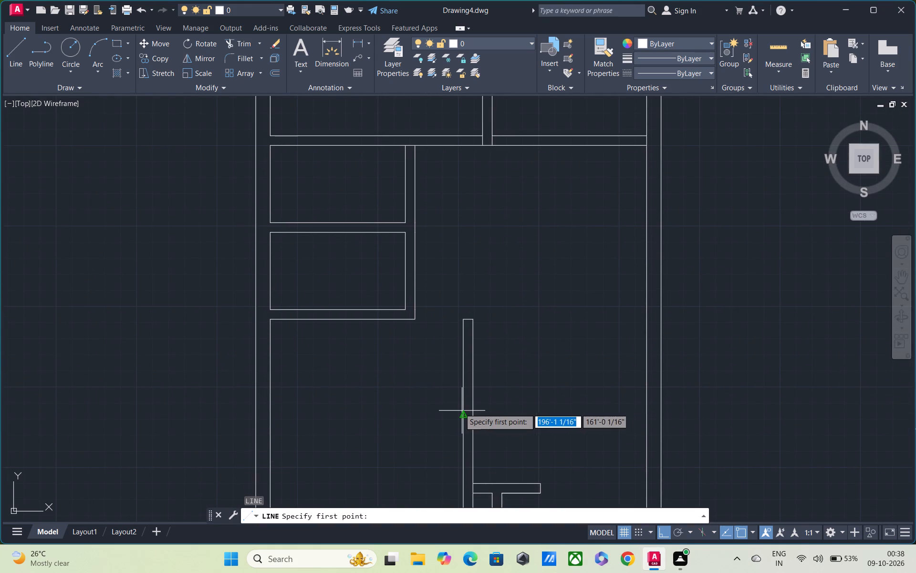
left_click(462, 317)
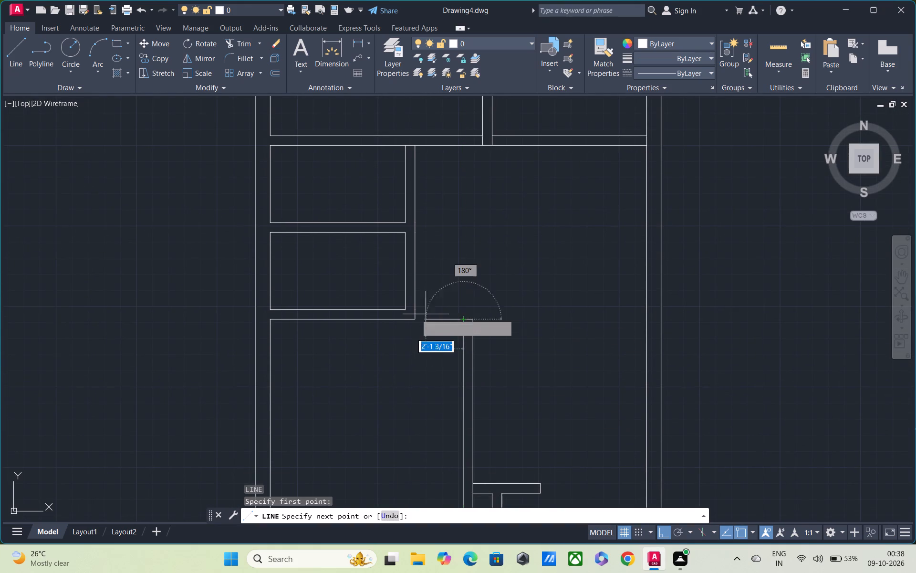
left_click(468, 308)
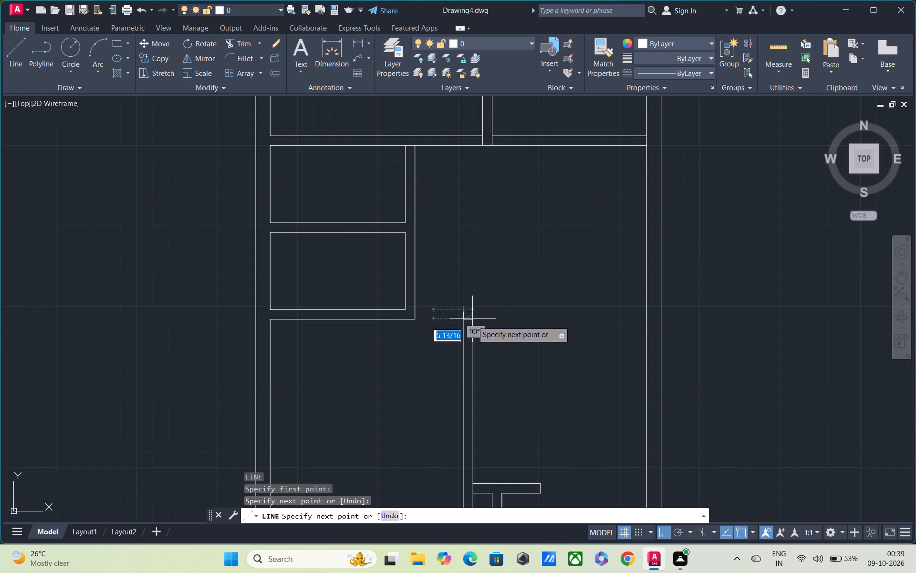
left_click(471, 310)
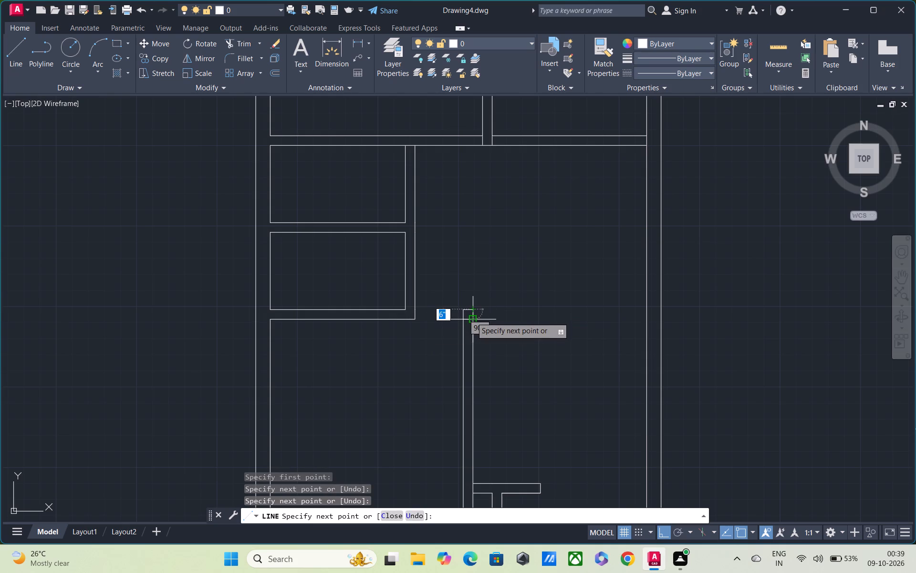
left_click(471, 317)
key("Escape")
Trim away the old end line inside the extended top of the lower left room's right wall.
type("TR")
key("space")
scroll(471, 317, "up", 2)
left_click_drag(468, 311, 469, 337)
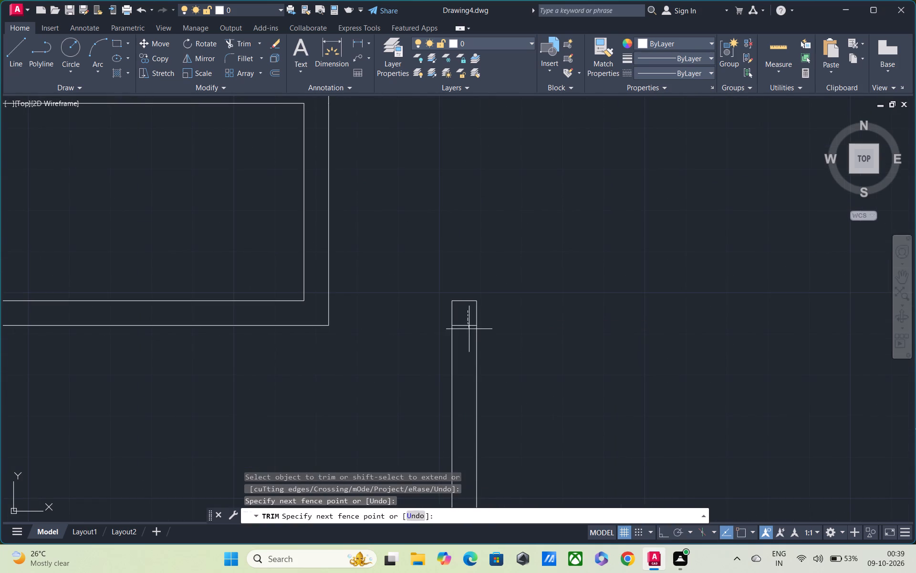
left_click_drag(469, 337, 469, 345)
scroll(469, 339, "down", 3)
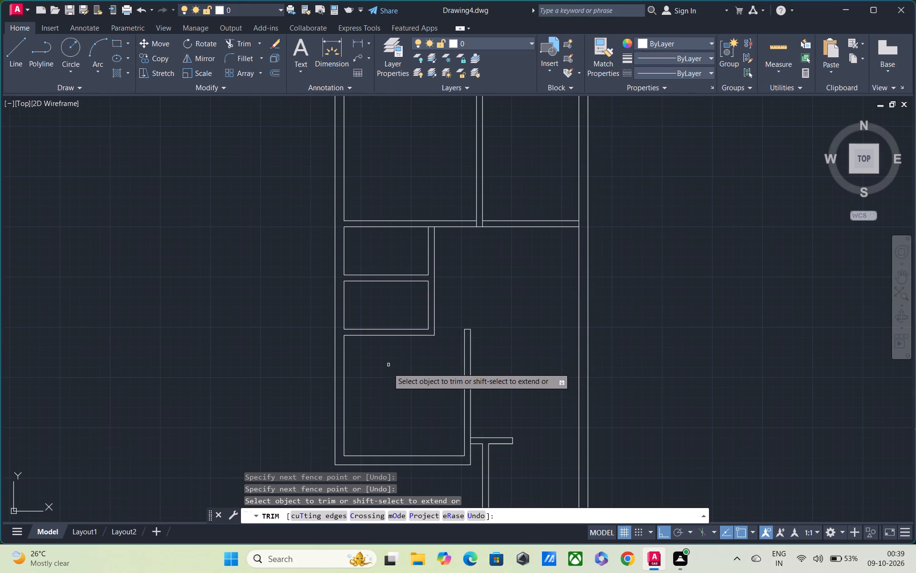
Trim both lines of the vertical partition between the two top rooms within the horizontal partition's thickness.
middle_click_drag(388, 369, 383, 347)
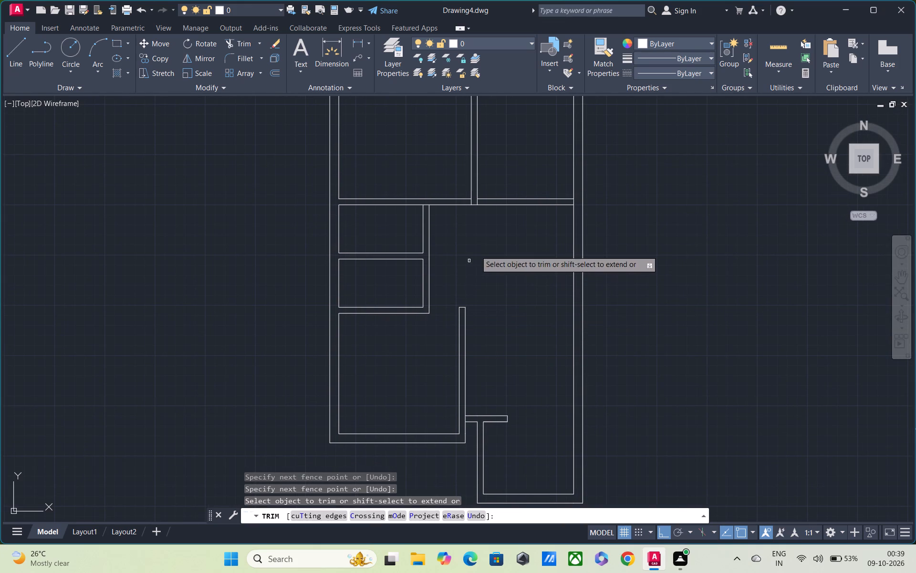
middle_click_drag(473, 281, 471, 340)
scroll(468, 272, "up", 2)
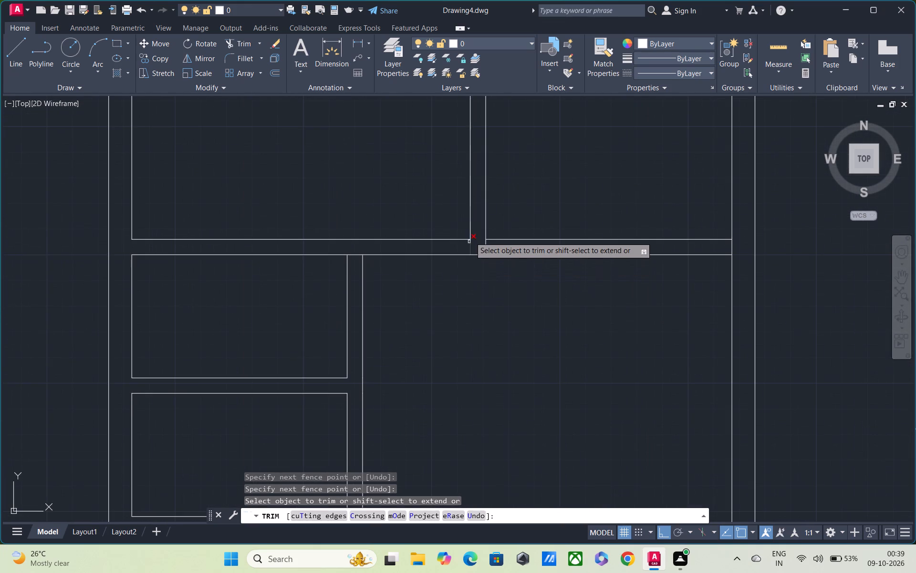
left_click_drag(462, 245, 494, 244)
scroll(494, 244, "down", 2)
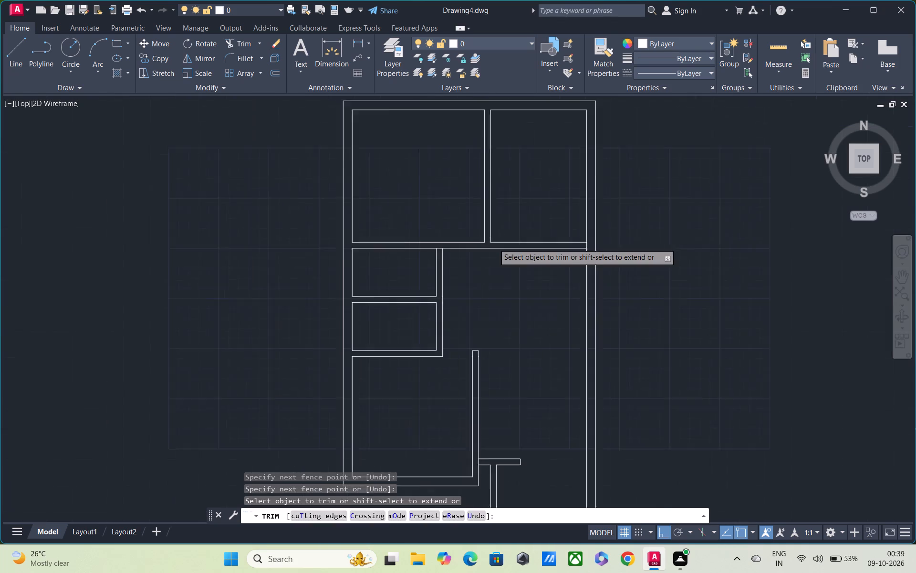
scroll(494, 244, "down", 1)
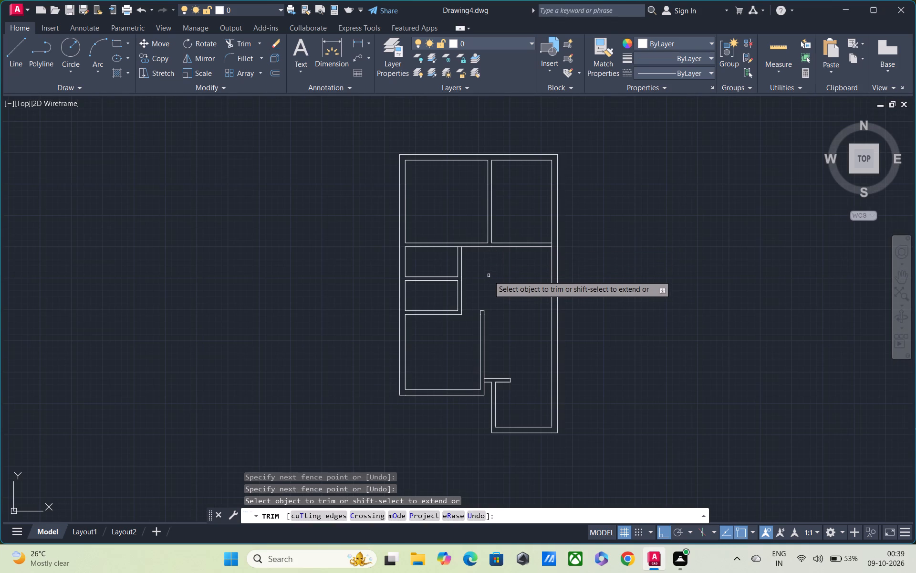
key("Escape")
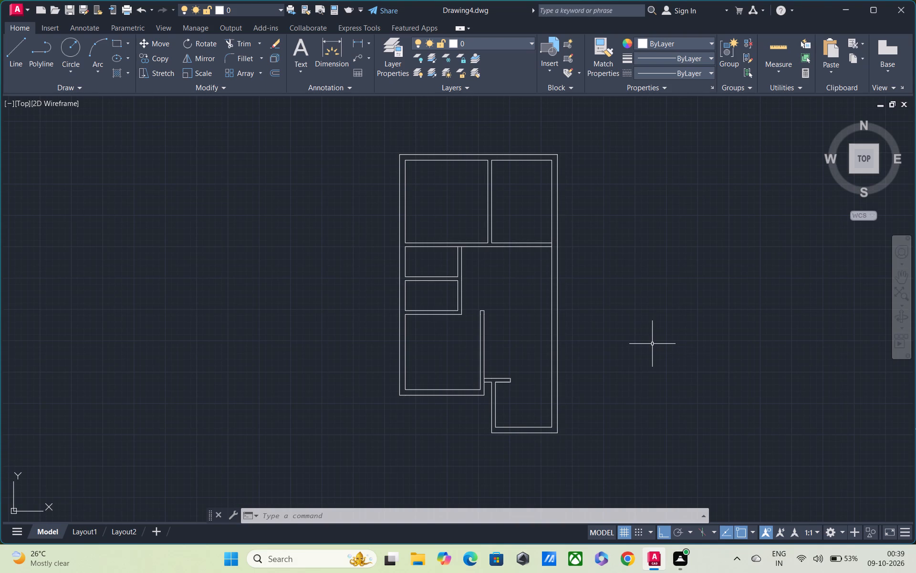
Insert the recent block drawing beds_1.dwg in the empty area to the left of the floor plan.
scroll(652, 343, "down", 1)
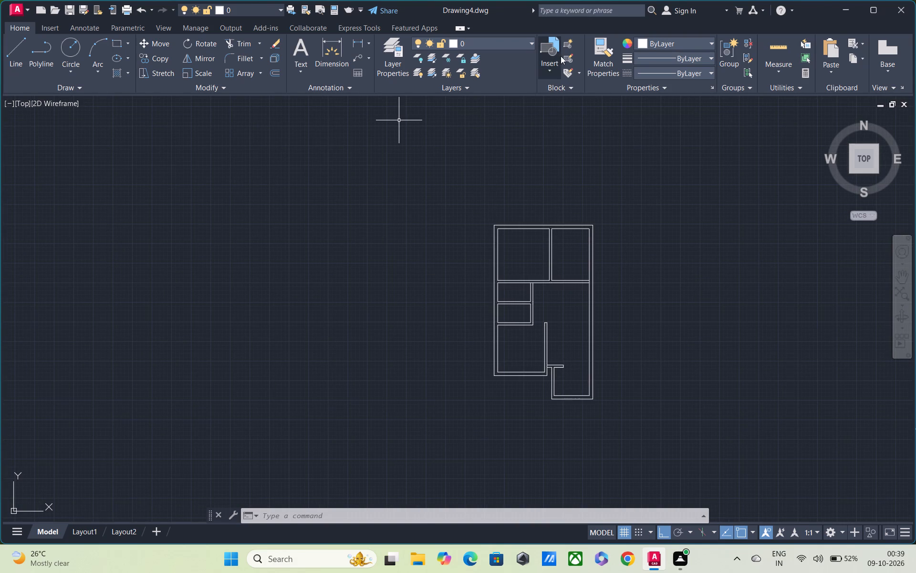
left_click(538, 65)
left_click(548, 140)
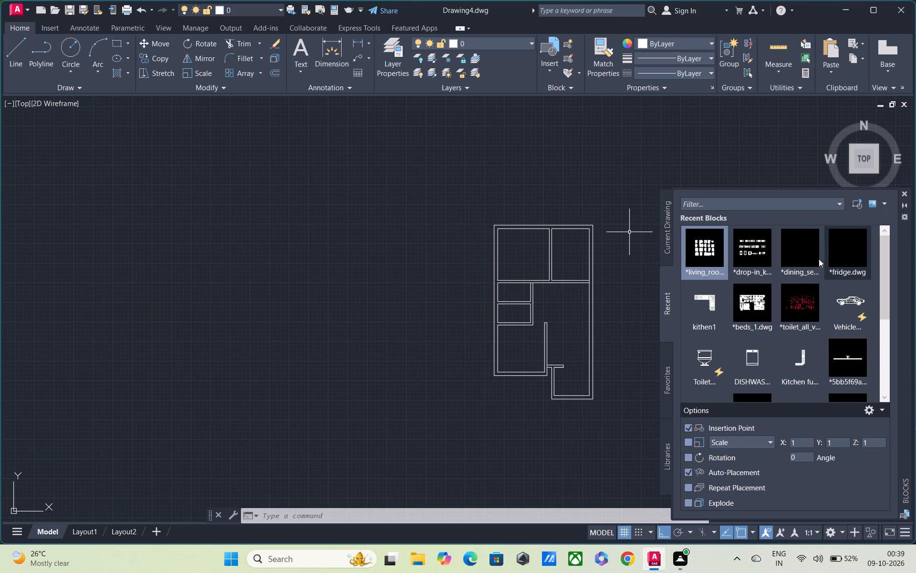
scroll(759, 318, "down", 2)
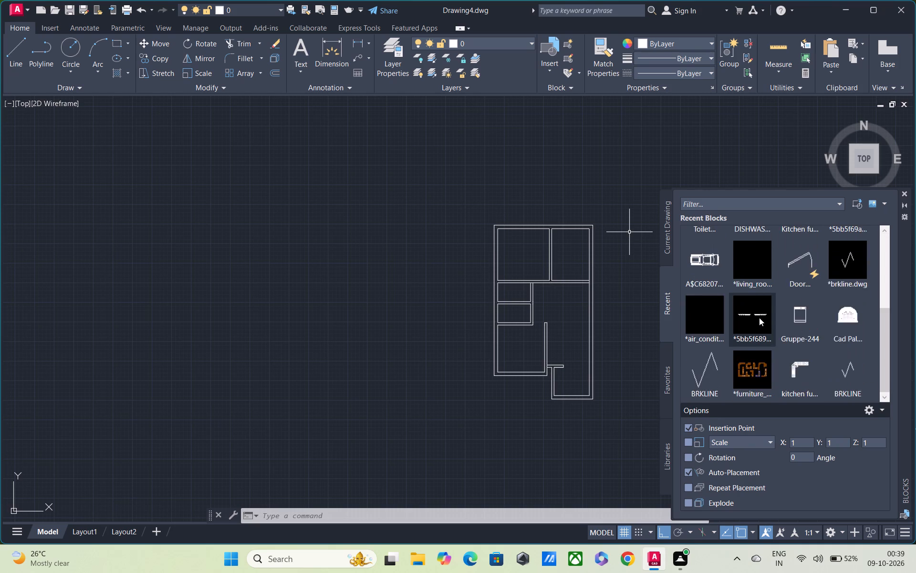
scroll(759, 318, "up", 3)
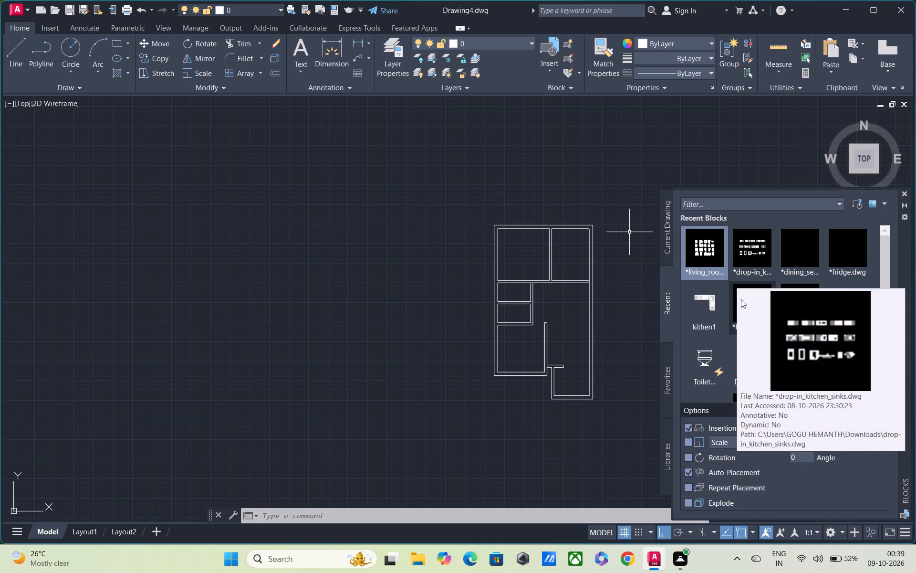
left_click(740, 304)
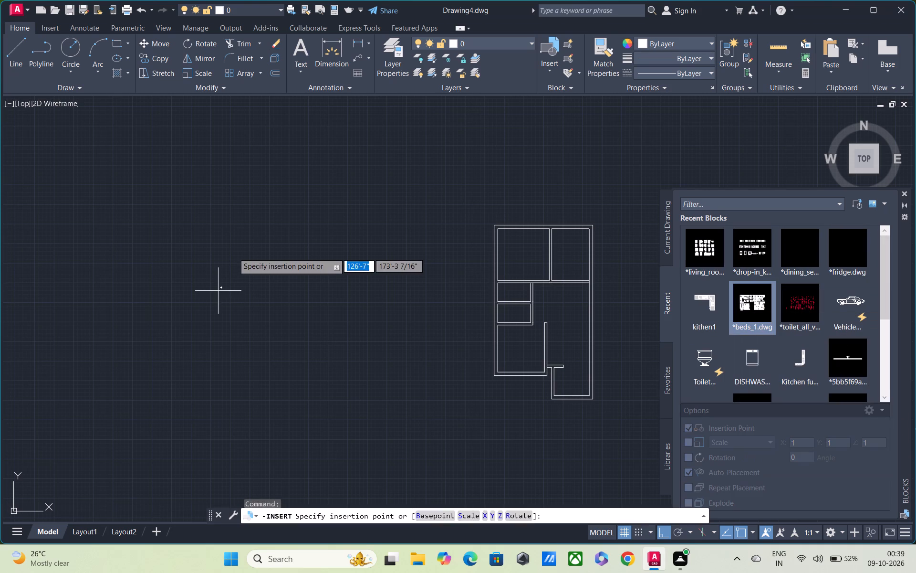
left_click(233, 249)
key("Escape")
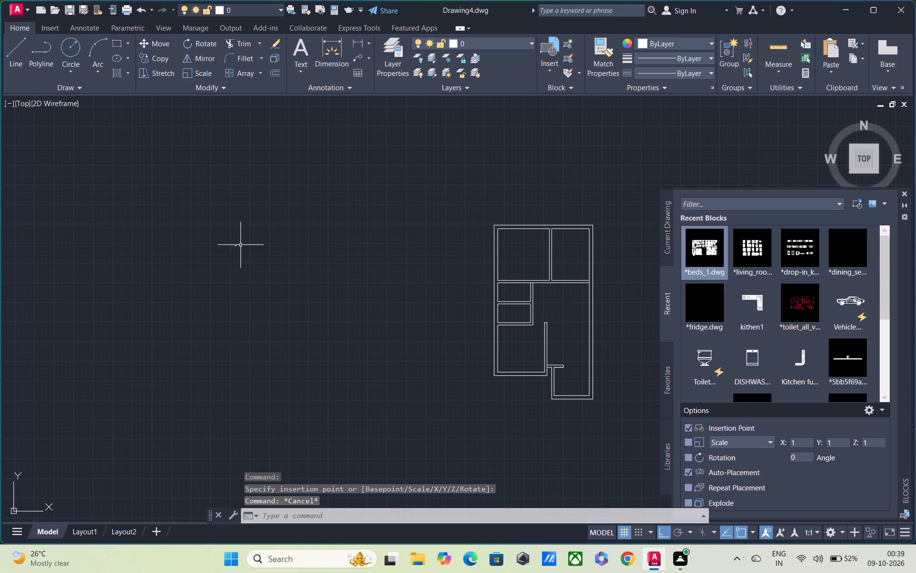
Examine the bed designs in the inserted beds_1 block.
scroll(240, 245, "up", 5)
middle_click_drag(210, 251, 257, 304)
scroll(257, 304, "up", 4)
middle_click_drag(220, 292, 293, 333)
scroll(219, 300, "up", 3)
scroll(270, 267, "up", 2)
middle_click_drag(351, 280, 185, 277)
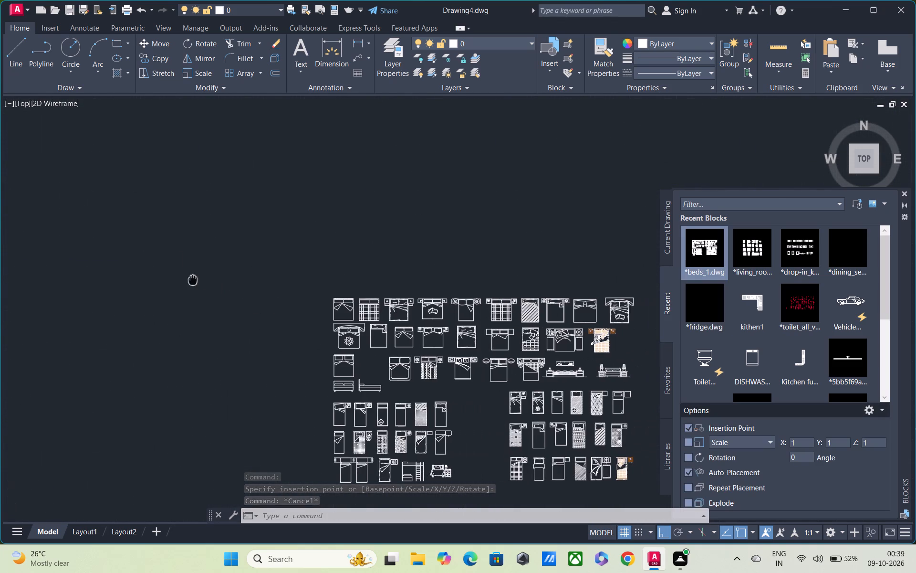
middle_click_drag(185, 277, 183, 276)
scroll(364, 326, "up", 2)
middle_click_drag(359, 308, 277, 235)
scroll(277, 235, "up", 1)
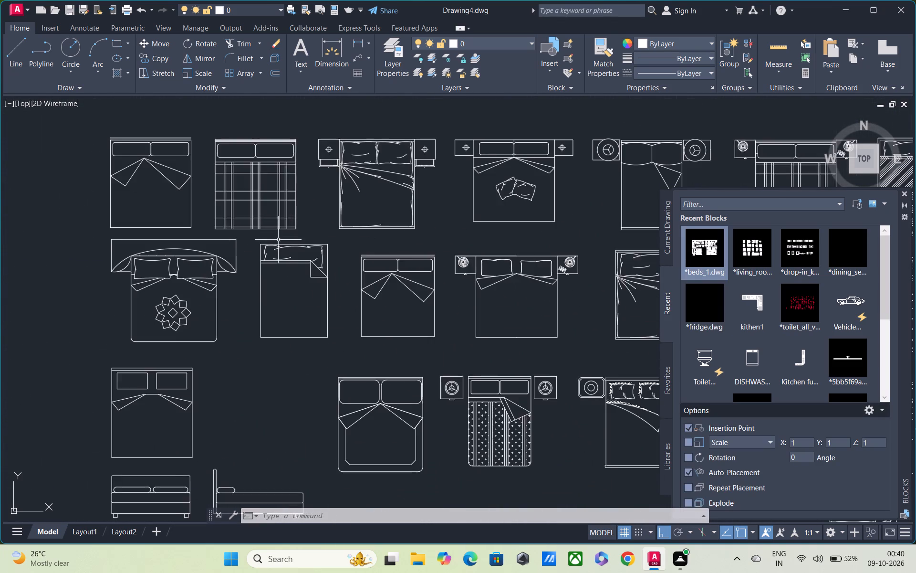
scroll(284, 248, "down", 1)
middle_click_drag(373, 286, 341, 227)
scroll(341, 227, "up", 1)
Explode the inserted beds_1 block into its separate objects.
scroll(300, 232, "down", 5)
left_click_drag(230, 190, 257, 214)
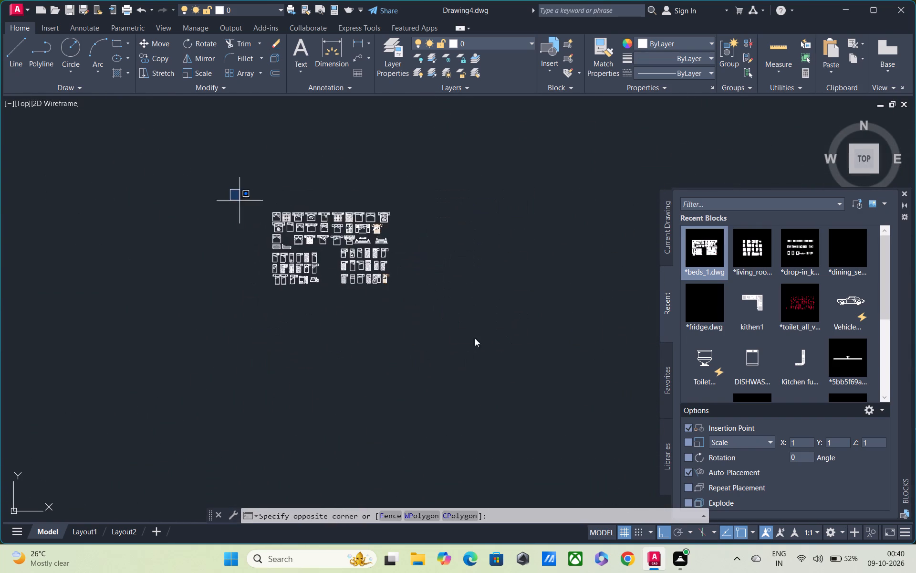
left_click(499, 350)
key("x")
key("space")
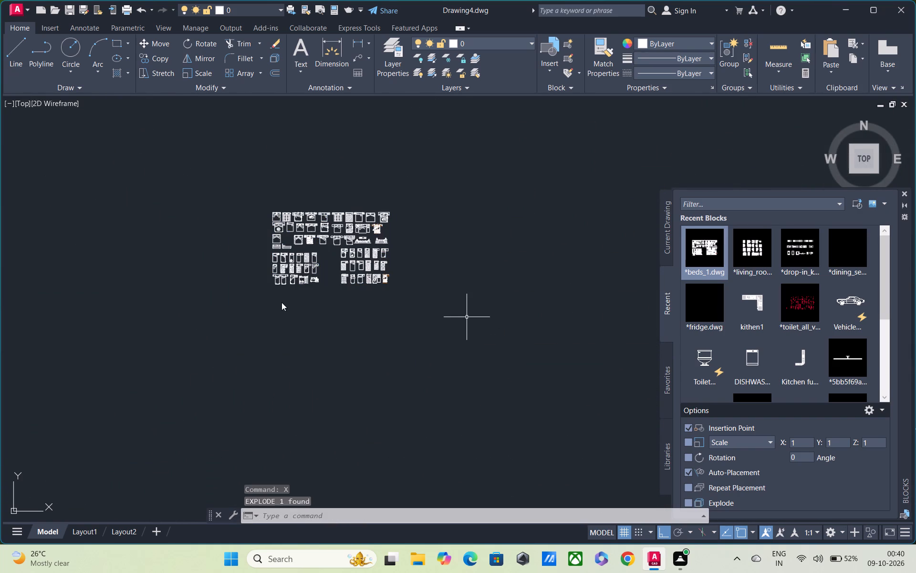
Copy the double bed with two rounded-corner bedside tables from the third row to the empty area right of the bed collection.
scroll(281, 301, "up", 3)
scroll(335, 233, "up", 1)
middle_click_drag(338, 248, 344, 307)
scroll(330, 274, "up", 1)
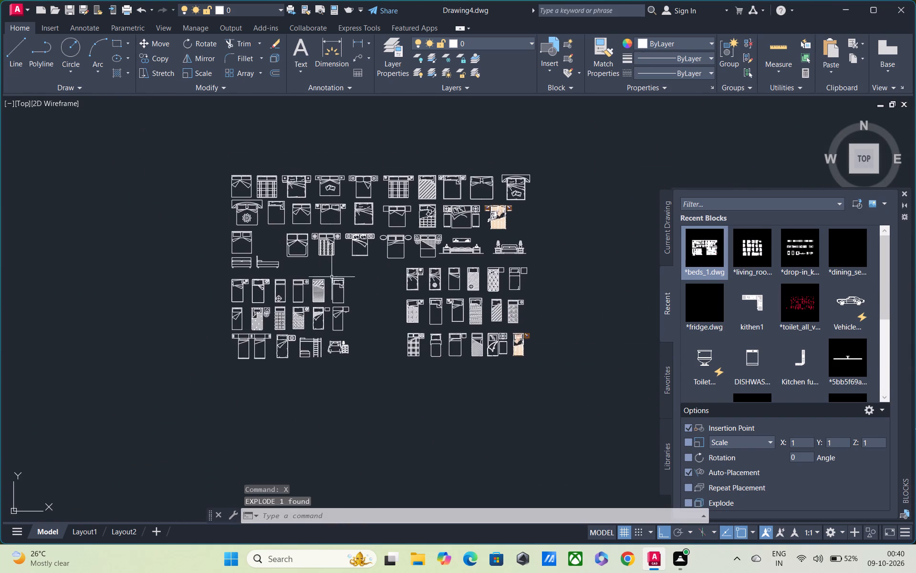
middle_click_drag(333, 284, 342, 317)
scroll(347, 266, "up", 2)
left_click(374, 189)
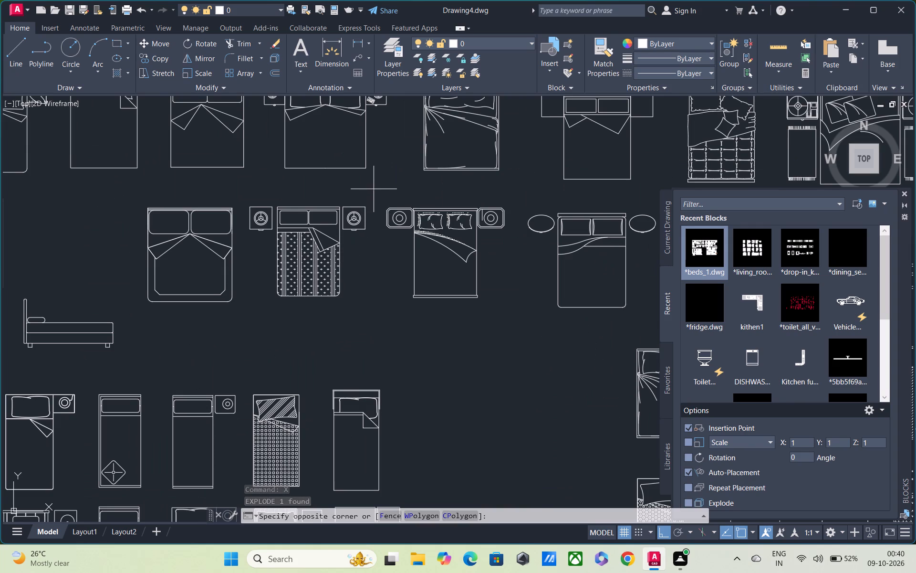
left_click(520, 310)
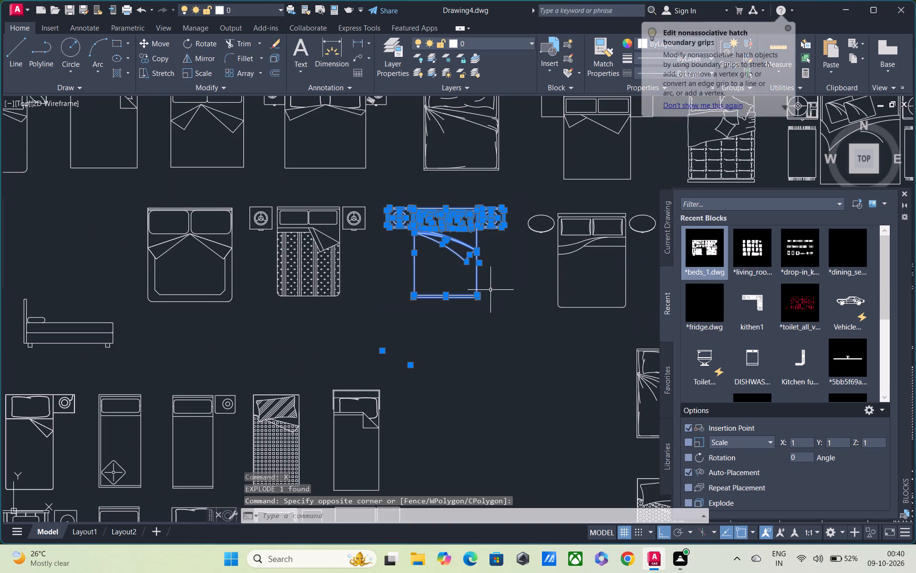
key("c")
key("o")
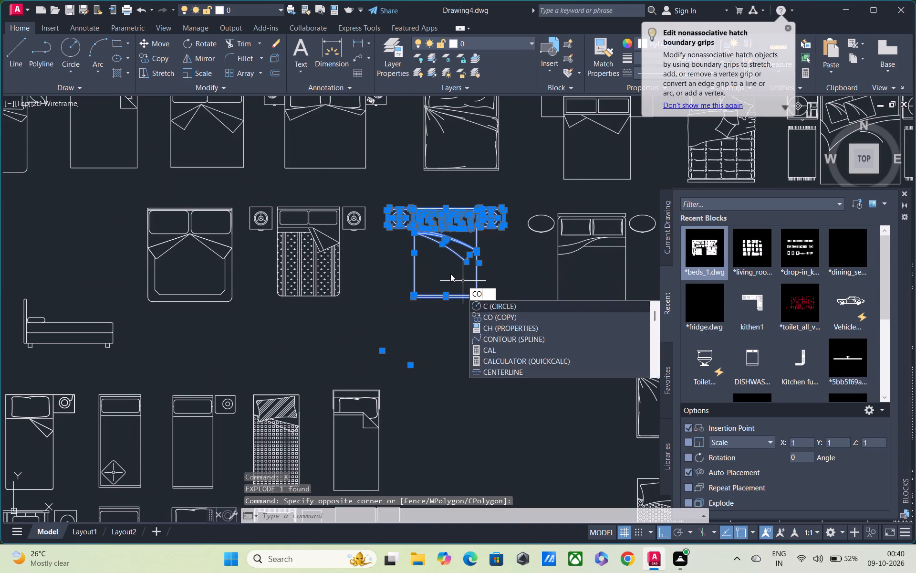
key("space")
left_click_drag(447, 274, 447, 279)
scroll(445, 318, "down", 4)
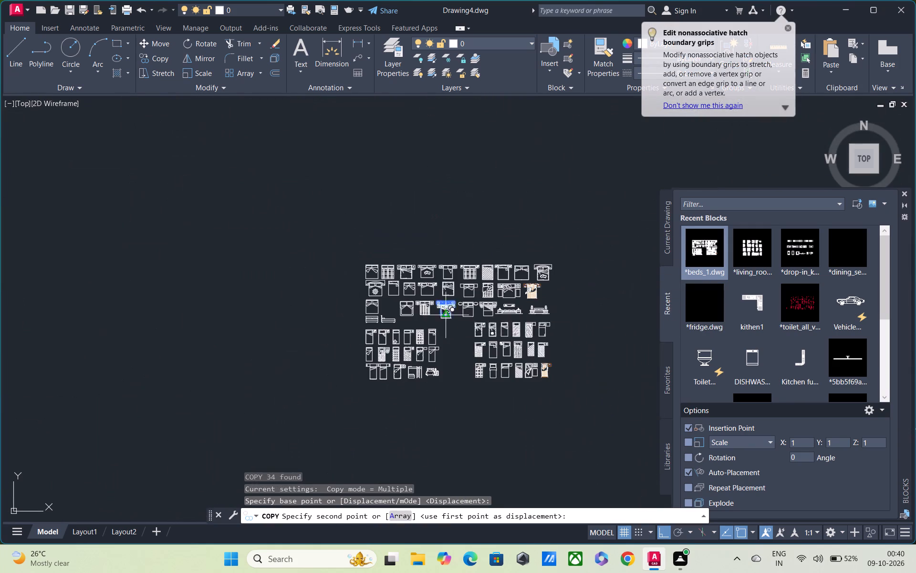
middle_click_drag(459, 313, 343, 304)
scroll(345, 302, "down", 3)
middle_click_drag(517, 314, 391, 264)
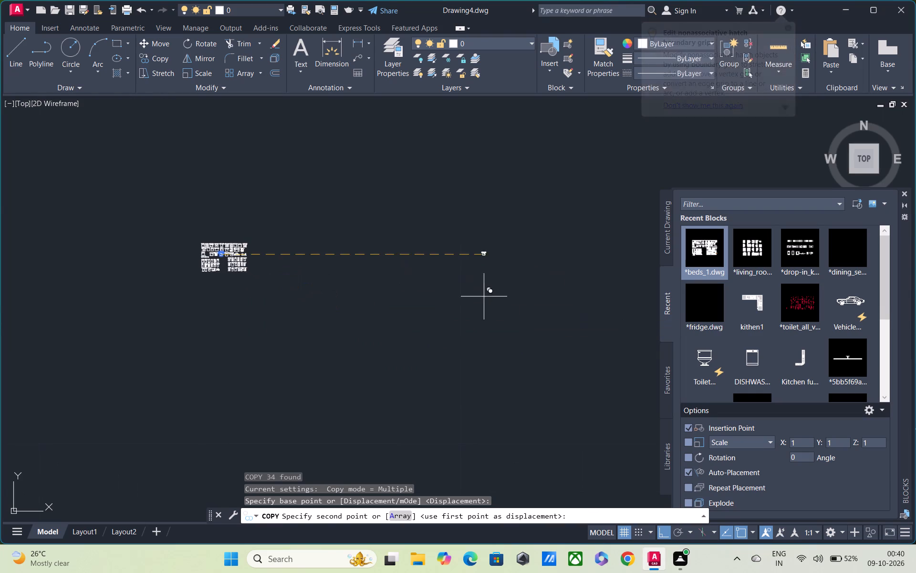
middle_click_drag(504, 332, 410, 346)
left_click(404, 310)
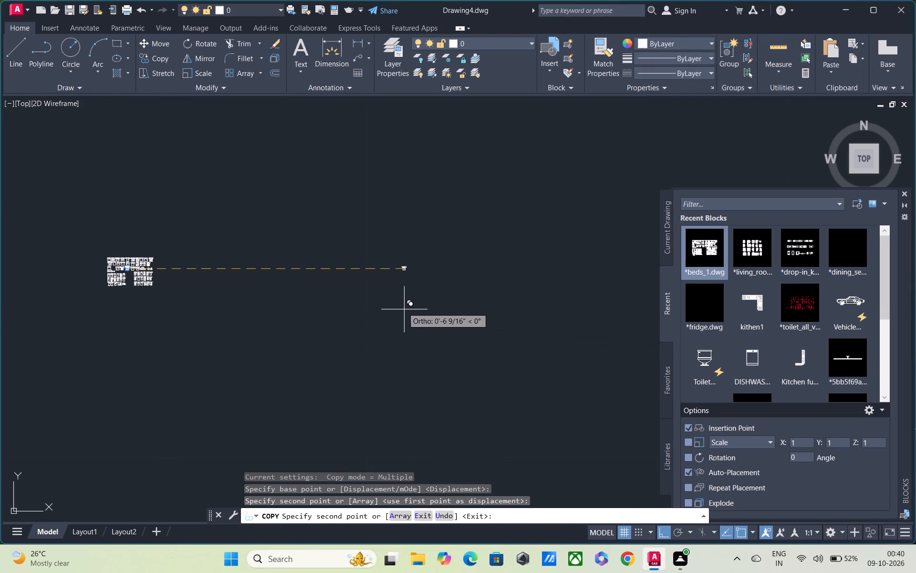
key("Escape")
Scale up the copied bed with its bedside tables until it is nearly four times as wide as the bed collection.
left_click_drag(380, 249, 385, 254)
left_click(477, 319)
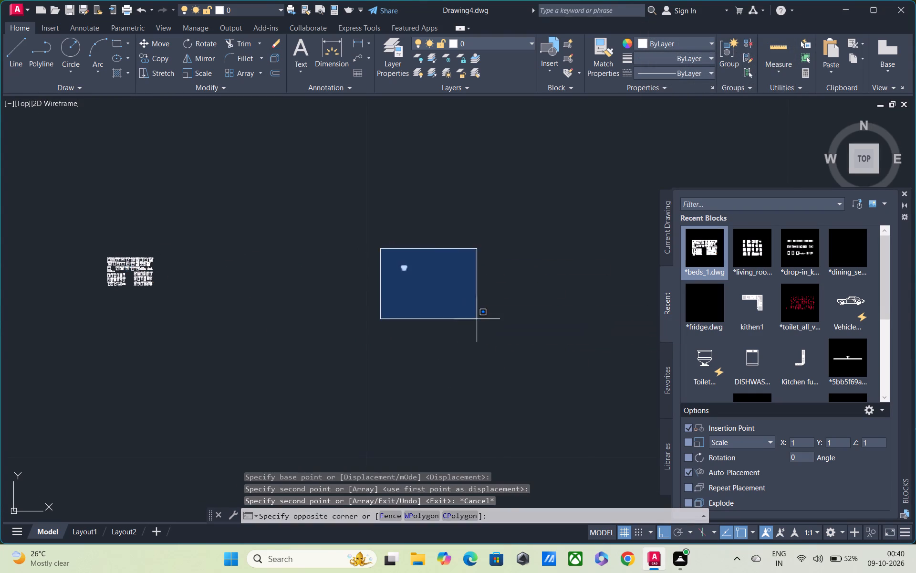
key("s")
key("c")
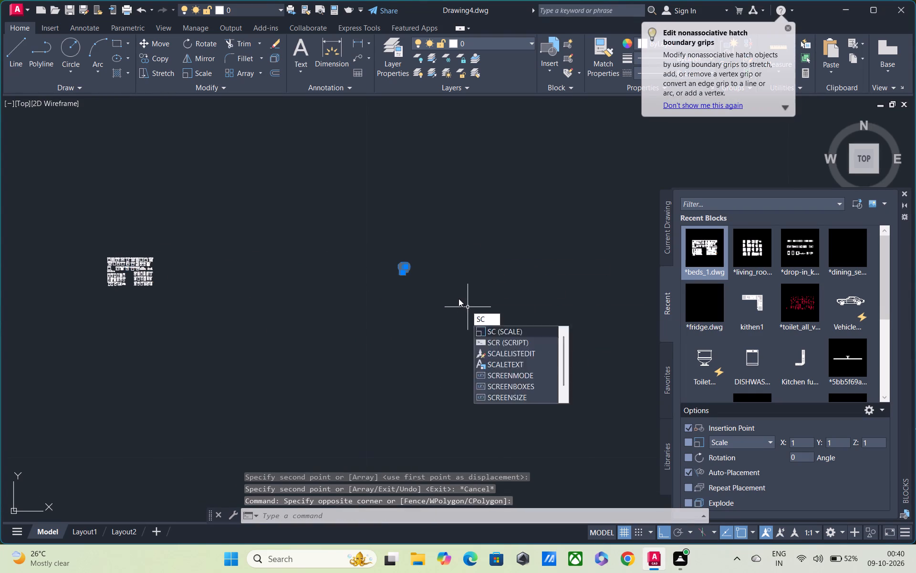
key("space")
left_click(405, 270)
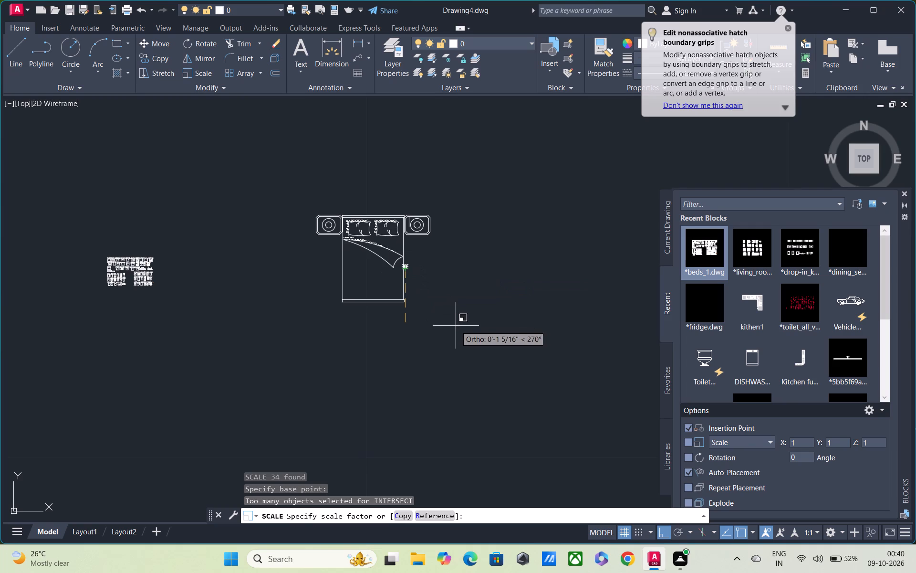
left_click(488, 356)
Copy the enlarged bed with its bedside tables horizontally about 59'-6" into the upper-left room of the floor plan.
scroll(433, 335, "down", 1)
middle_click_drag(444, 354, 462, 403)
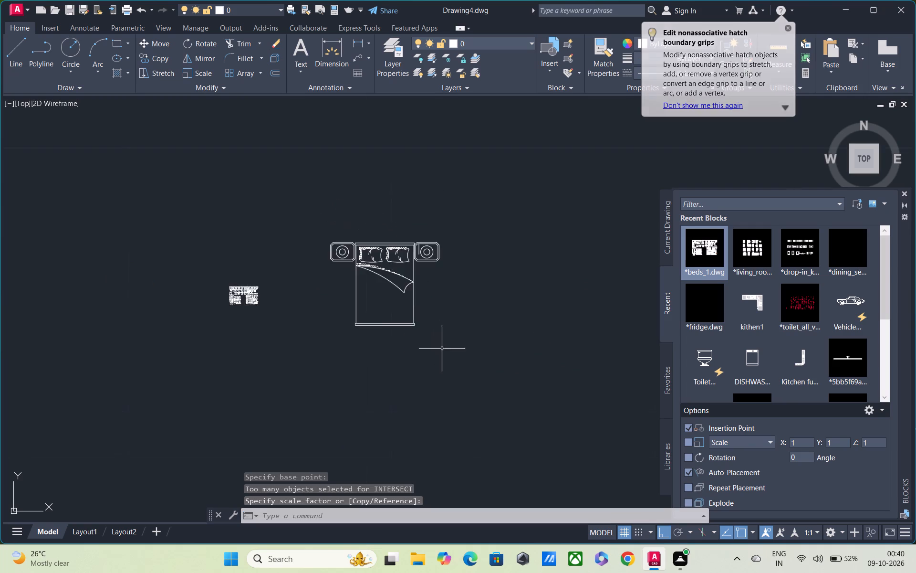
middle_click_drag(462, 403, 468, 419)
left_click_drag(333, 252, 368, 279)
left_click(544, 416)
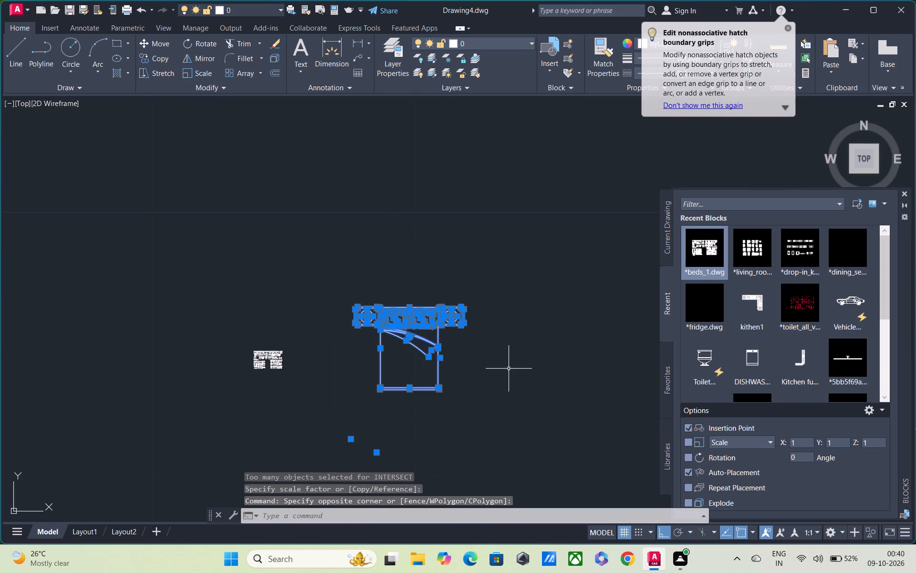
key("c")
key("o")
key("space")
left_click(416, 364)
scroll(437, 377, "up", 1)
scroll(437, 377, "down", 2)
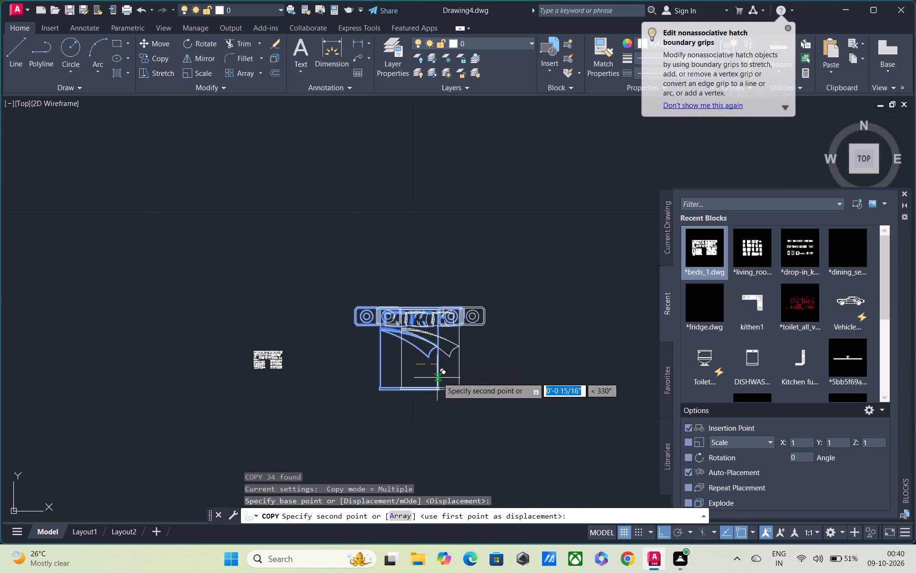
scroll(437, 377, "down", 2)
middle_click_drag(477, 384, 299, 416)
scroll(296, 399, "down", 4)
middle_click_drag(424, 390, 321, 353)
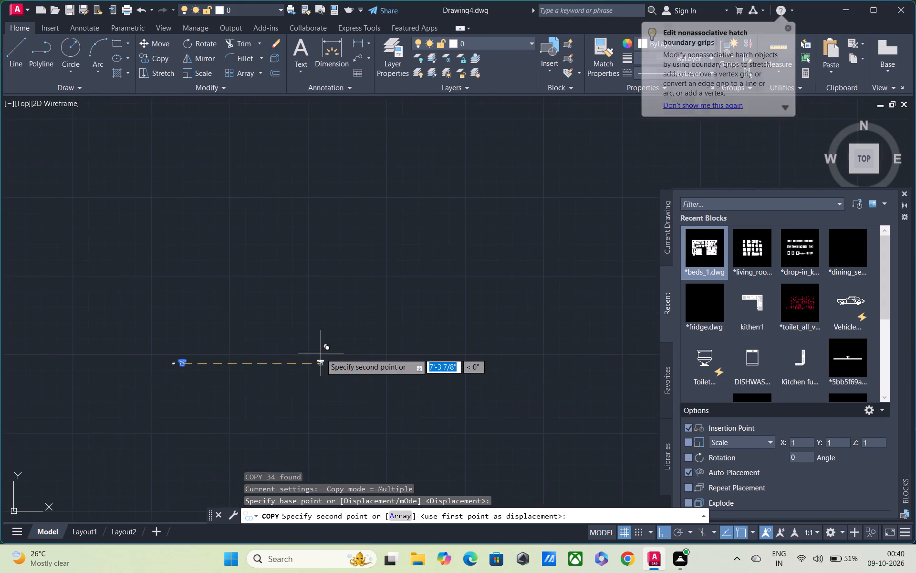
scroll(321, 353, "down", 3)
middle_click_drag(425, 365, 327, 365)
scroll(463, 375, "up", 3)
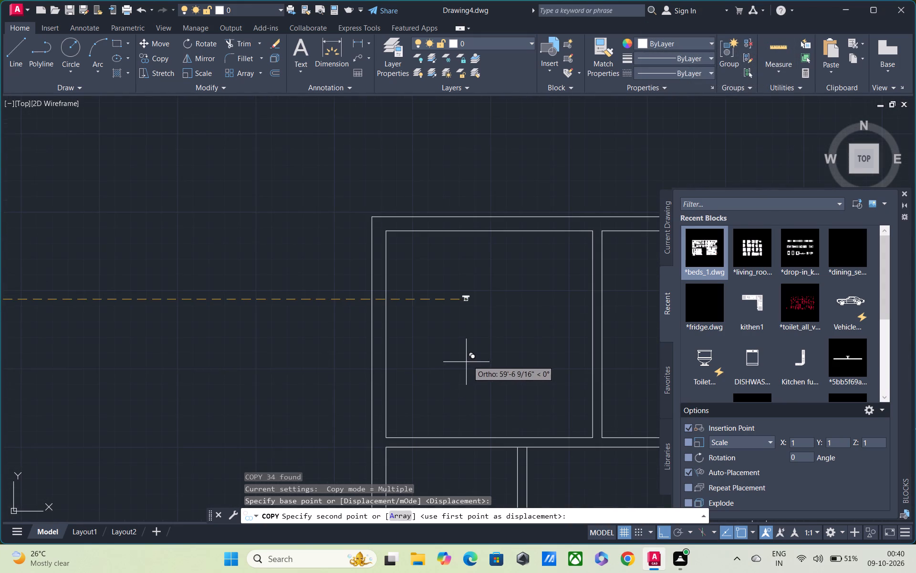
scroll(469, 360, "up", 2)
scroll(470, 360, "down", 1)
middle_click_drag(477, 373, 472, 409)
left_click(459, 390)
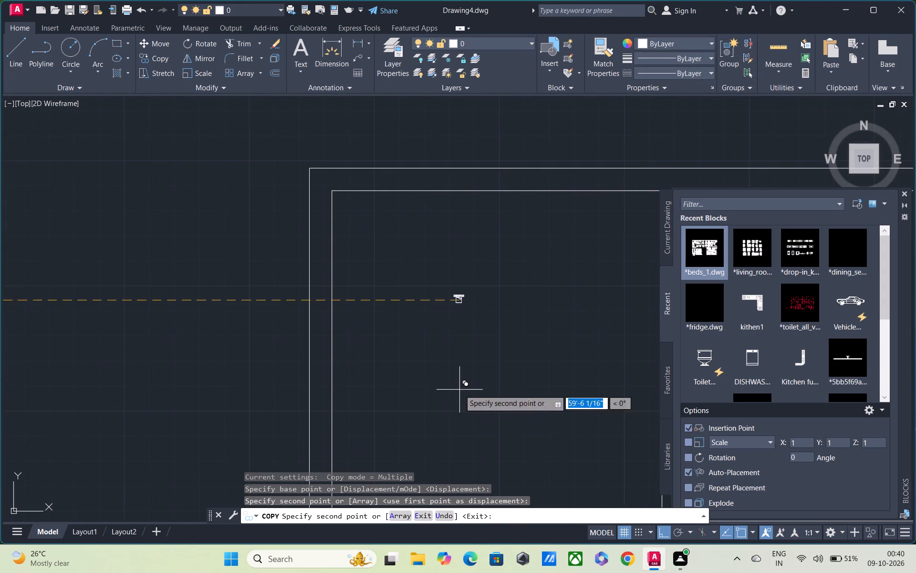
key("Escape")
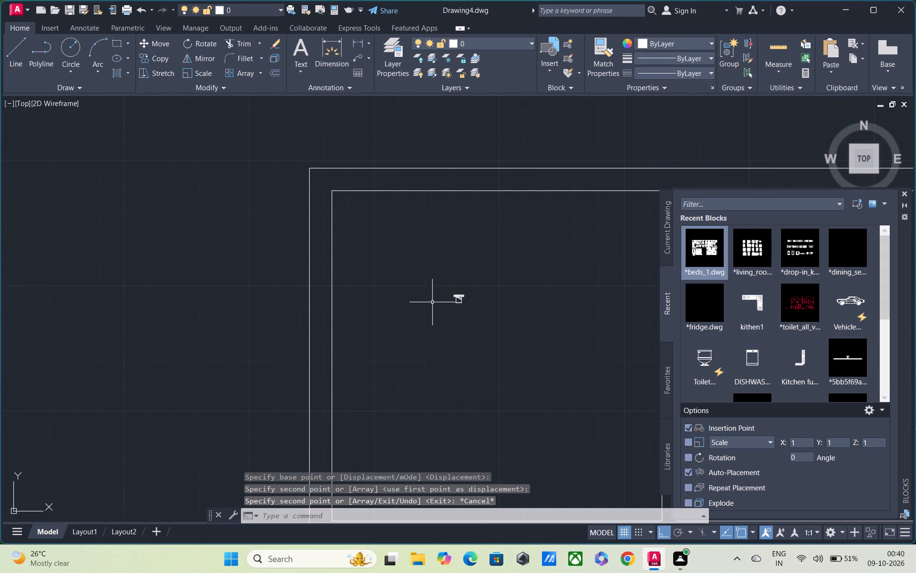
Scale up the bed in the upper-left room until it and its bedside tables span about half the room's width.
left_click_drag(431, 255, 448, 284)
left_click(498, 359)
key("s")
key("c")
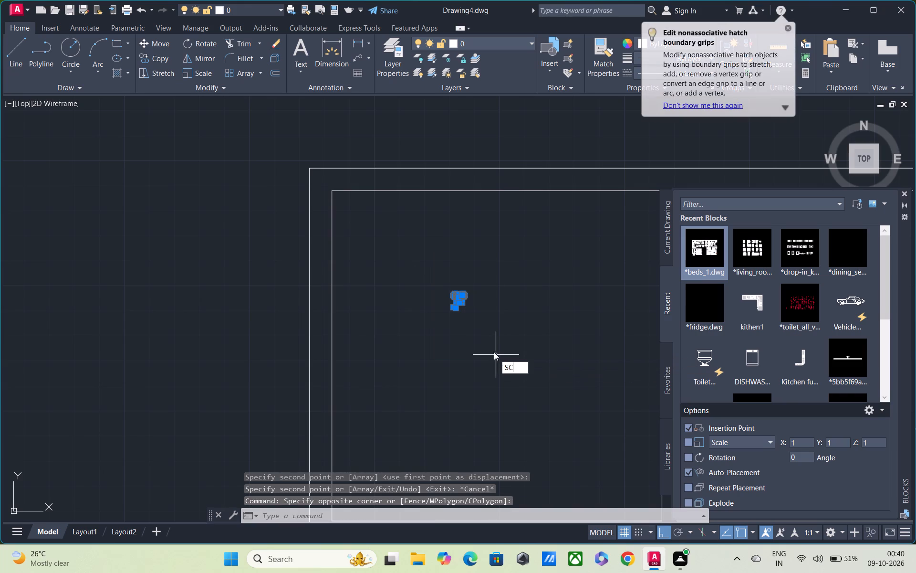
key("space")
scroll(458, 304, "up", 2)
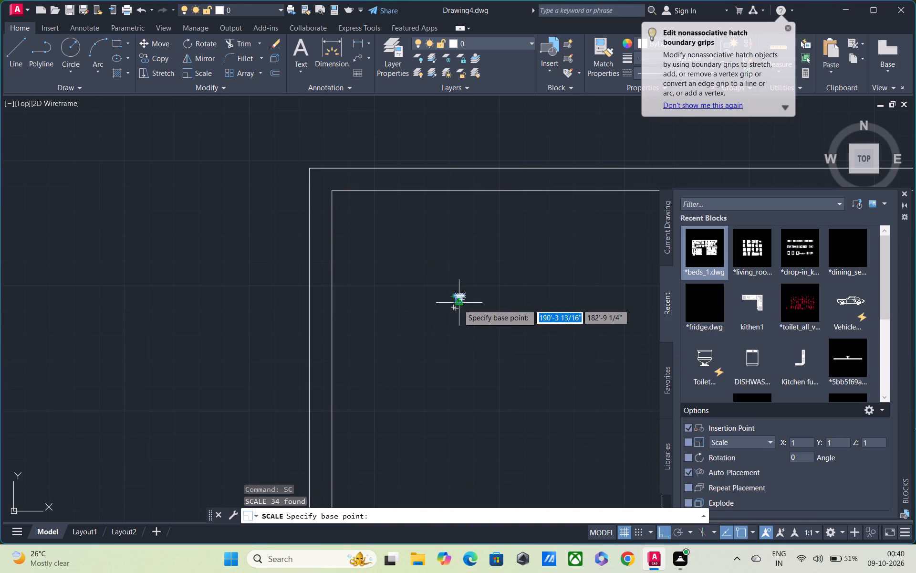
scroll(458, 304, "up", 1)
left_click(459, 289)
middle_click_drag(498, 357, 469, 420)
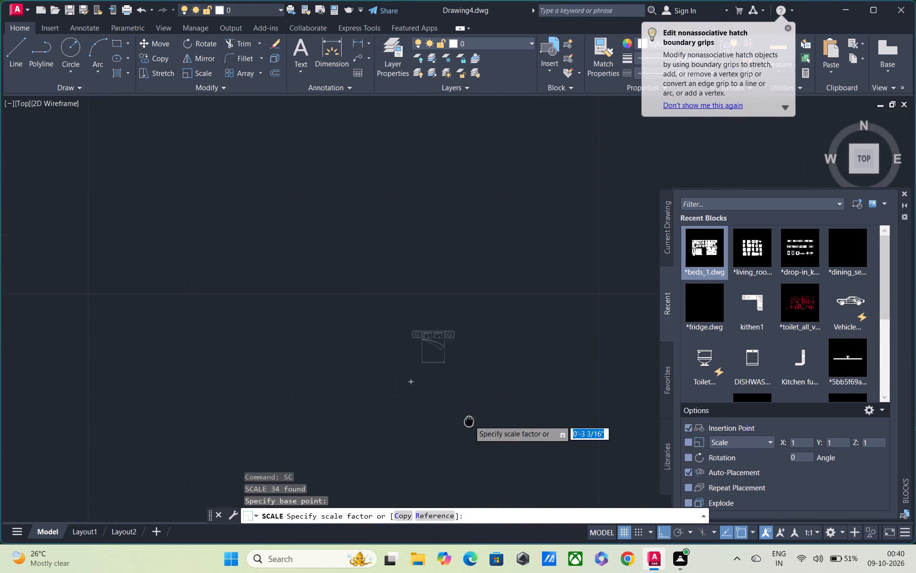
scroll(463, 402, "down", 4)
middle_click_drag(458, 394, 394, 330)
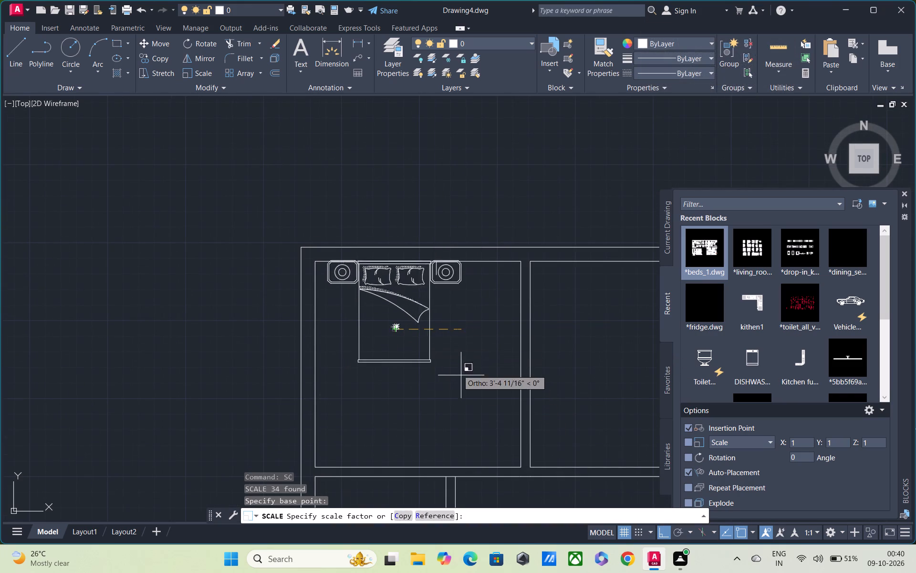
left_click(447, 353)
Rotate the bed and its bedside tables 90° so the headboard faces the room's left wall.
middle_click_drag(446, 383, 458, 442)
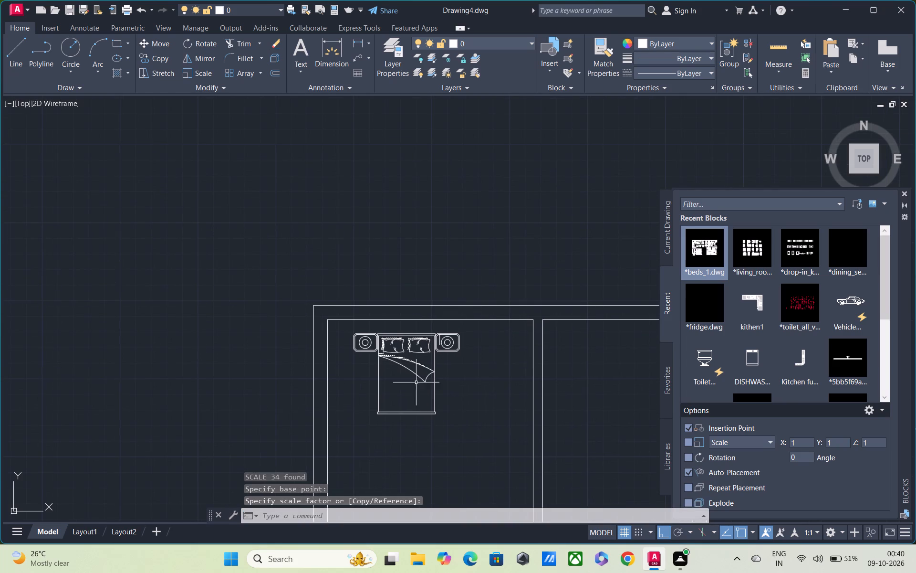
left_click(341, 327)
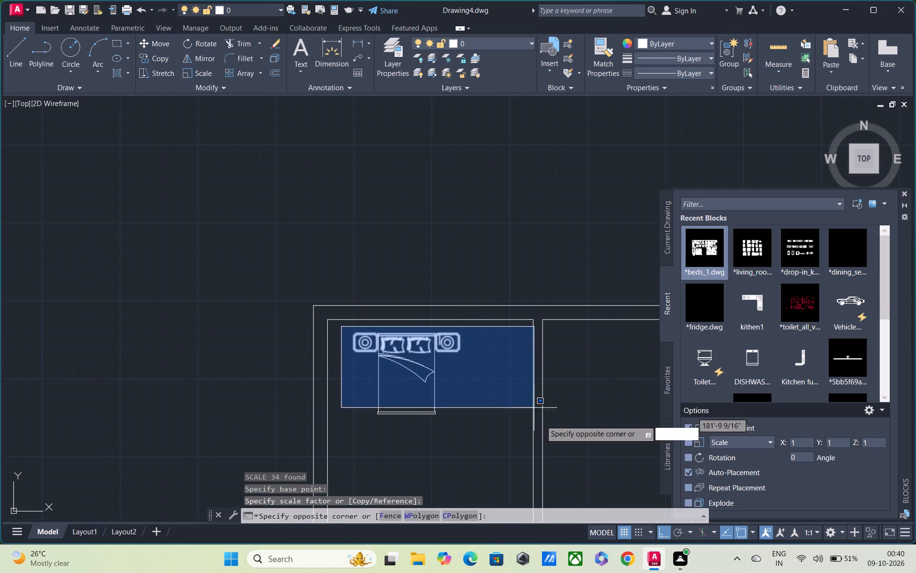
left_click(489, 435)
type("RO")
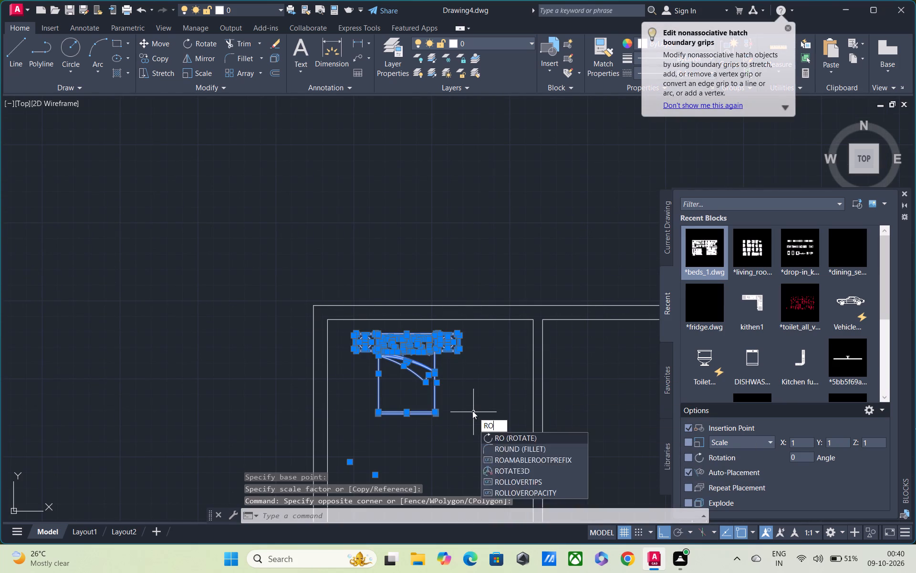
key("space")
left_click(414, 379)
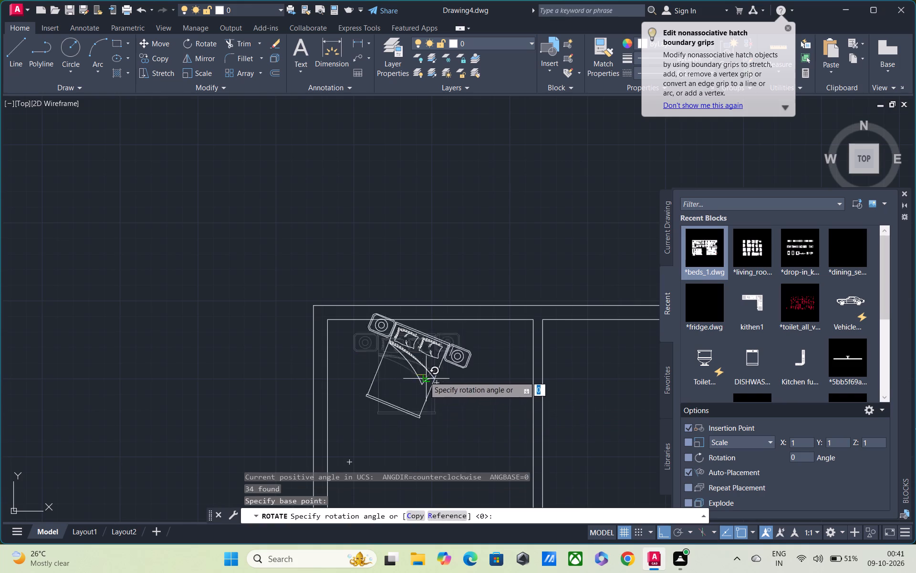
left_click(428, 312)
Move the bed set freely, with Ortho off, close to the left wall and about midway along its length.
left_click(369, 326)
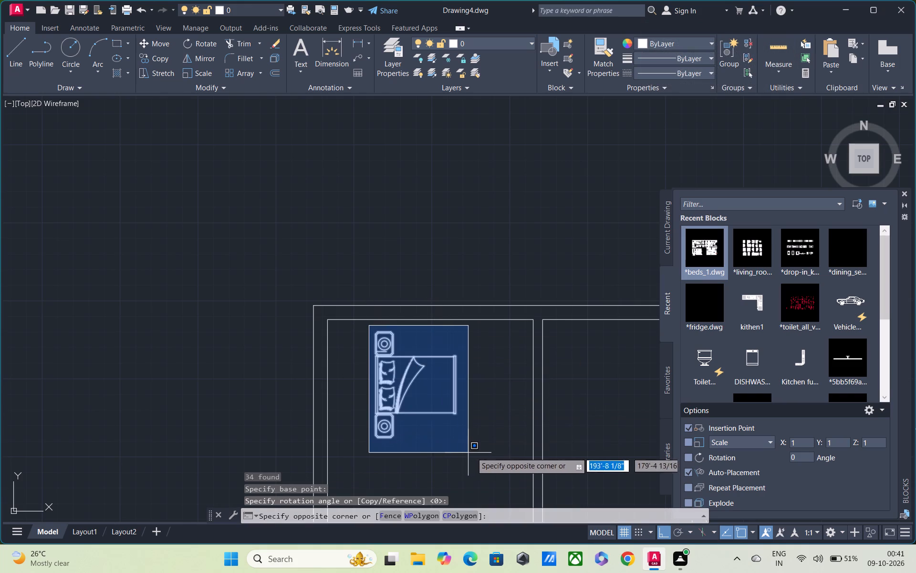
left_click(473, 451)
key("m")
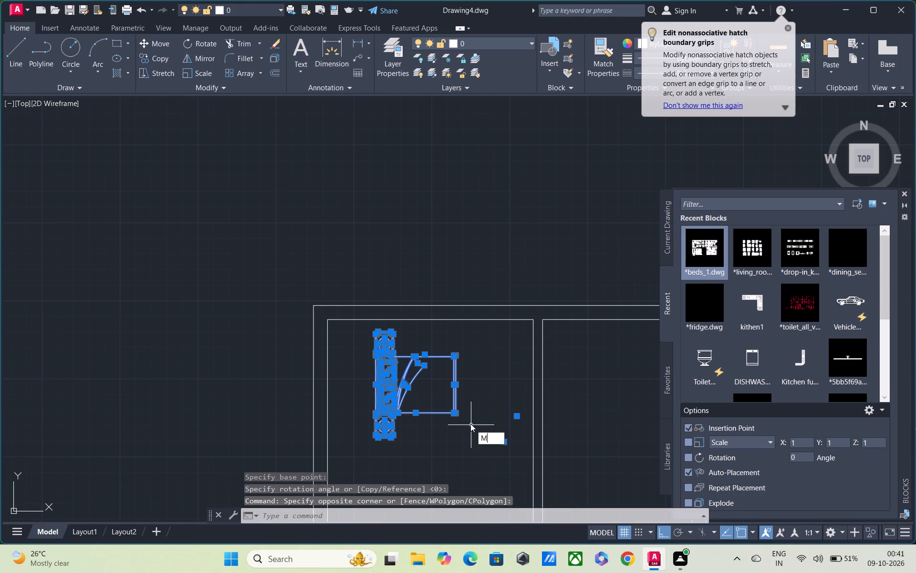
key("space")
left_click_drag(410, 384, 407, 409)
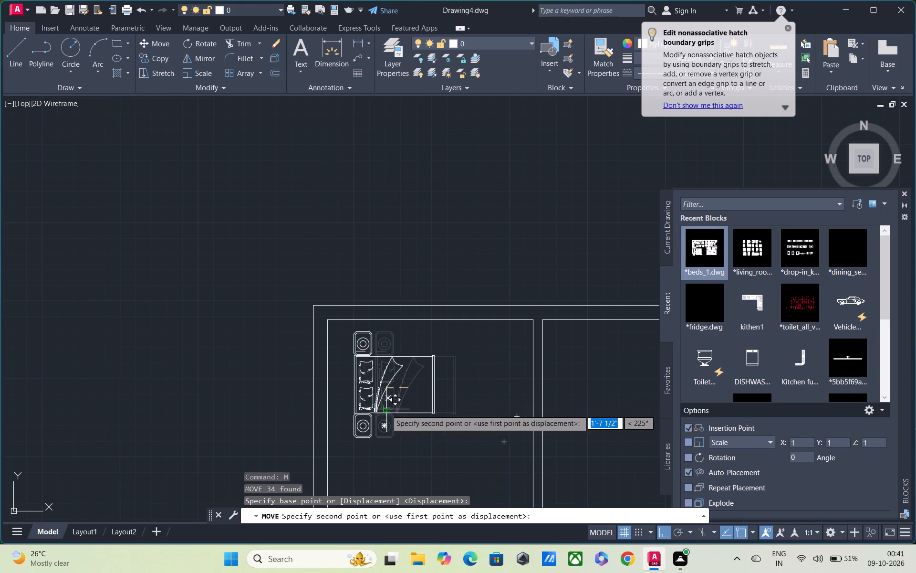
key("F8")
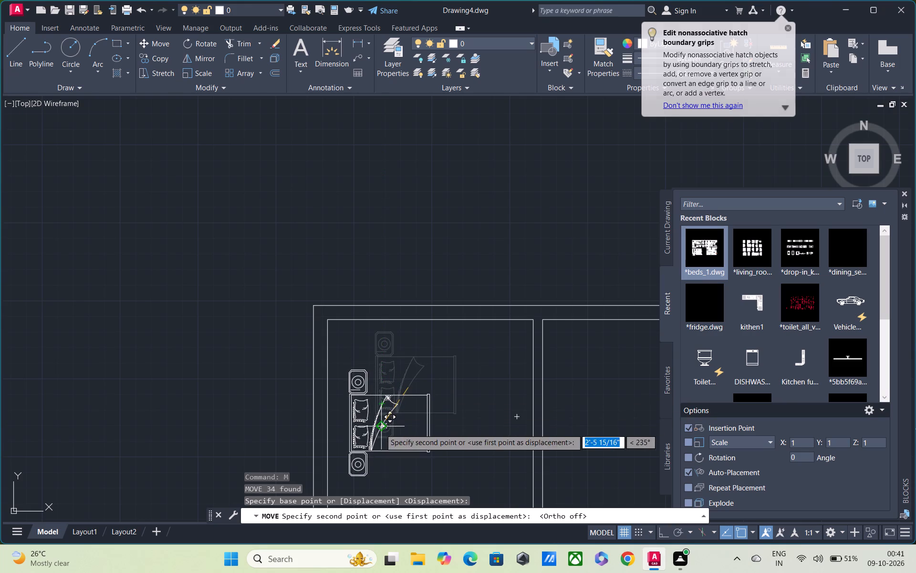
middle_click_drag(380, 429, 382, 364)
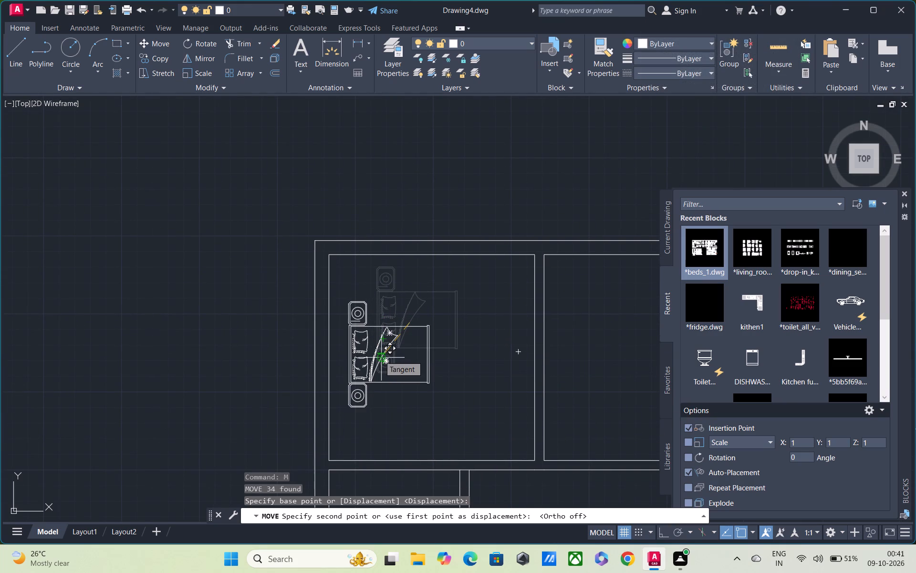
left_click(379, 356)
Insert the recent dining sets block drawing in the empty area above and to the right of the floor plan.
middle_click_drag(386, 381, 346, 364)
scroll(346, 364, "down", 1)
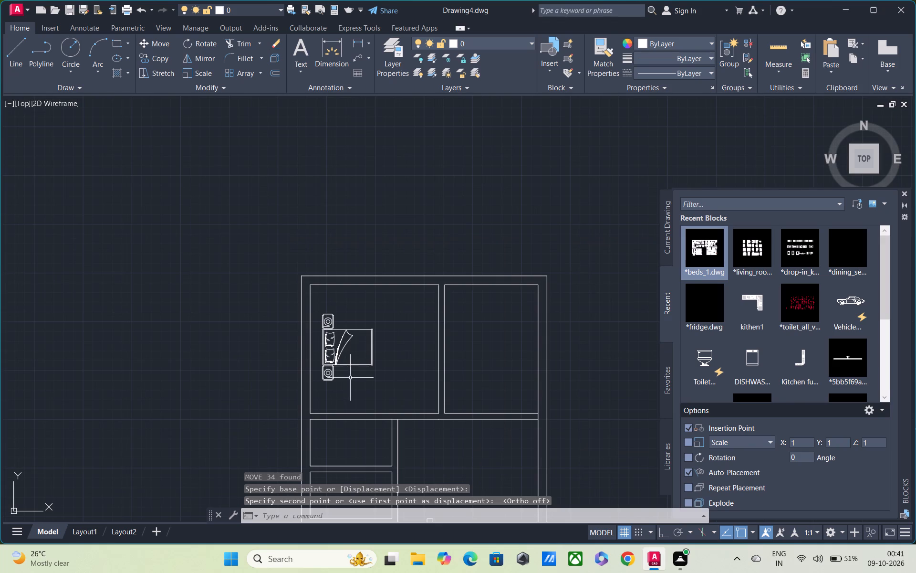
middle_click_drag(393, 390, 345, 398)
middle_click_drag(347, 413, 347, 318)
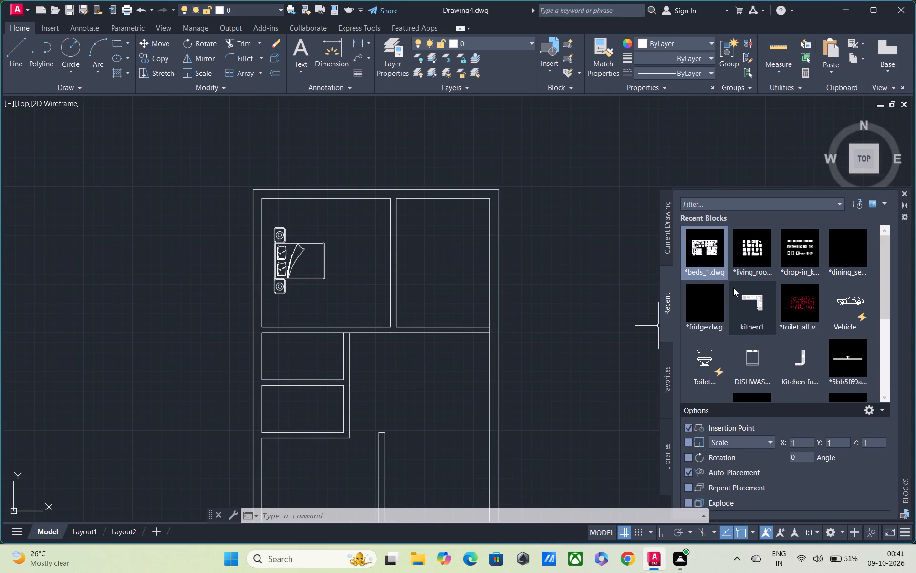
scroll(738, 303, "up", 1)
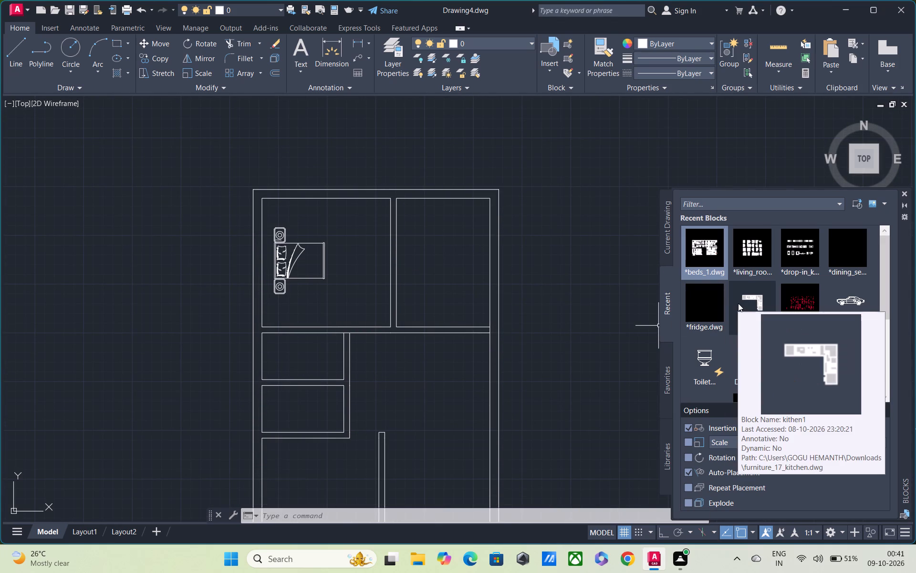
scroll(738, 303, "up", 1)
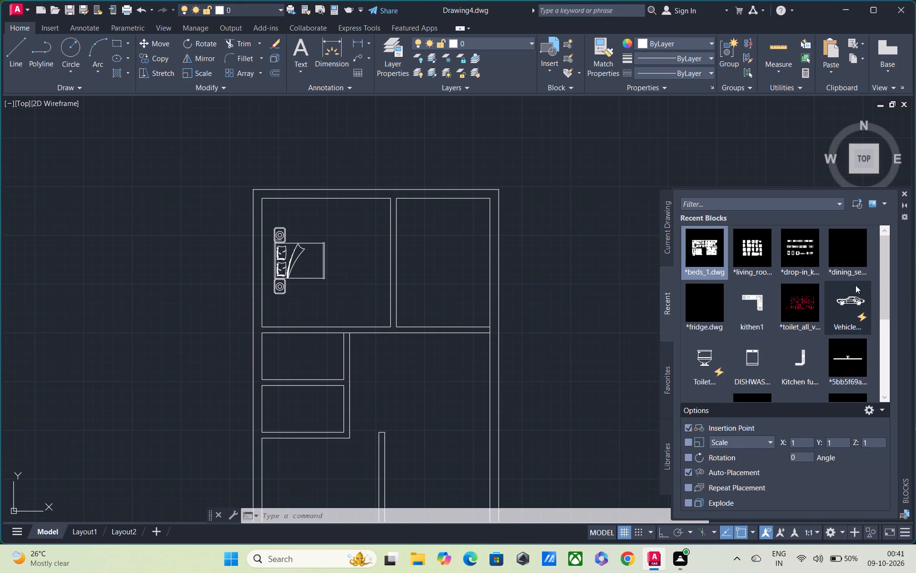
left_click(844, 265)
scroll(579, 293, "down", 2)
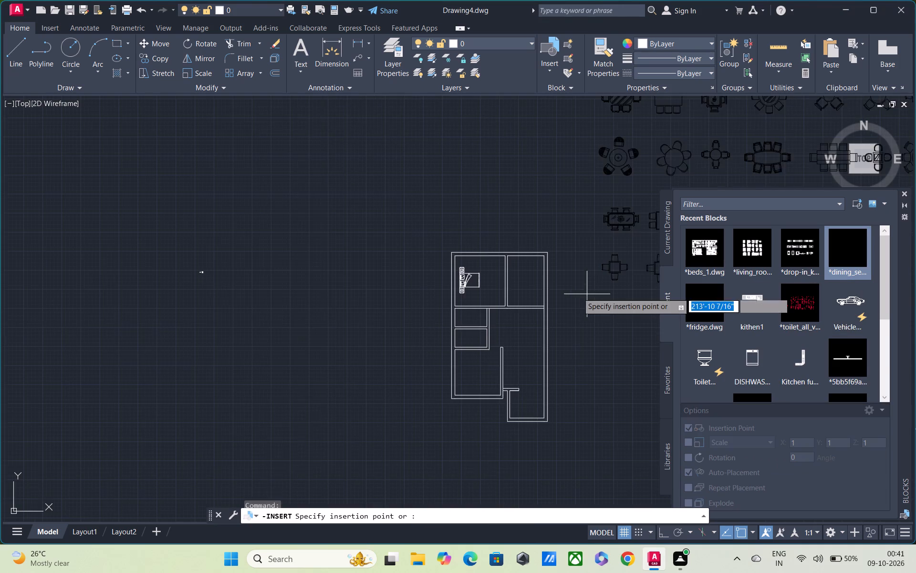
middle_click_drag(556, 305, 352, 369)
scroll(351, 364, "down", 1)
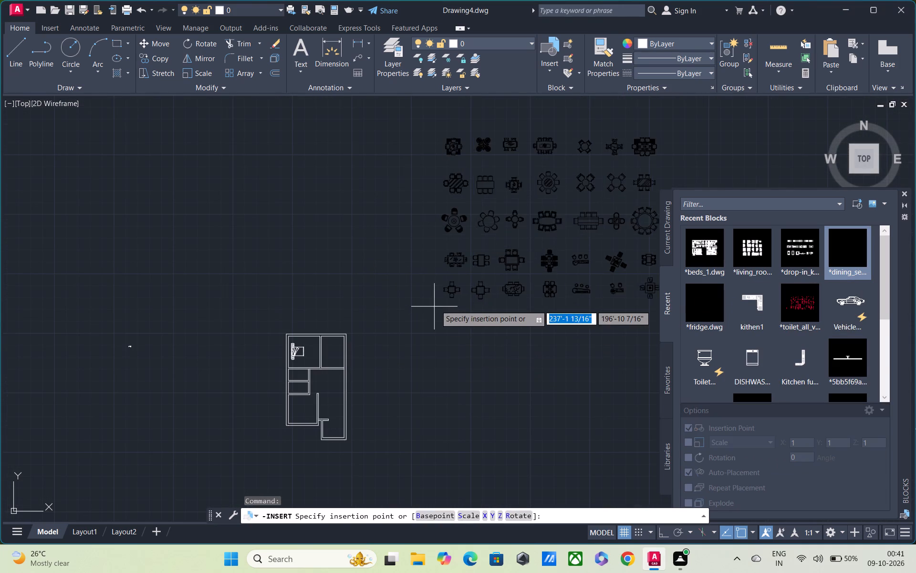
left_click(416, 281)
key("Escape")
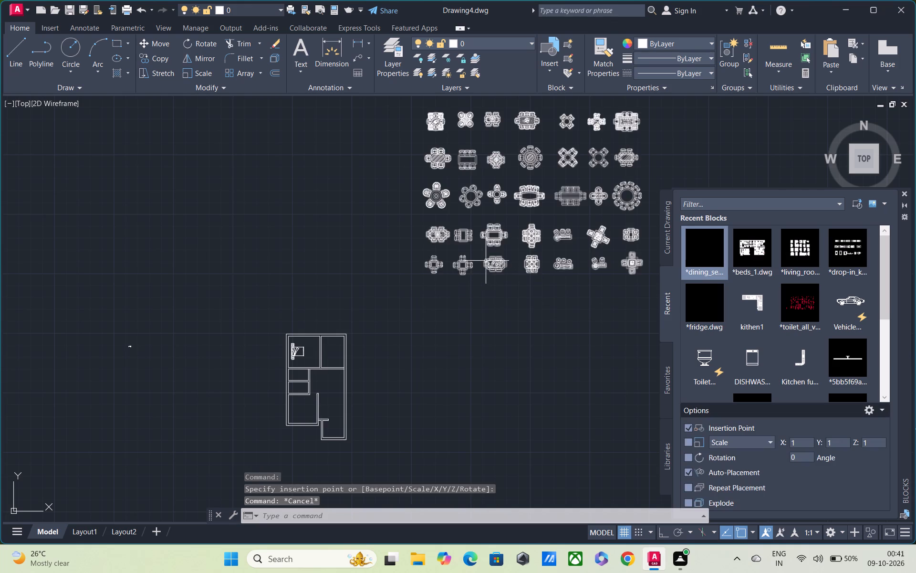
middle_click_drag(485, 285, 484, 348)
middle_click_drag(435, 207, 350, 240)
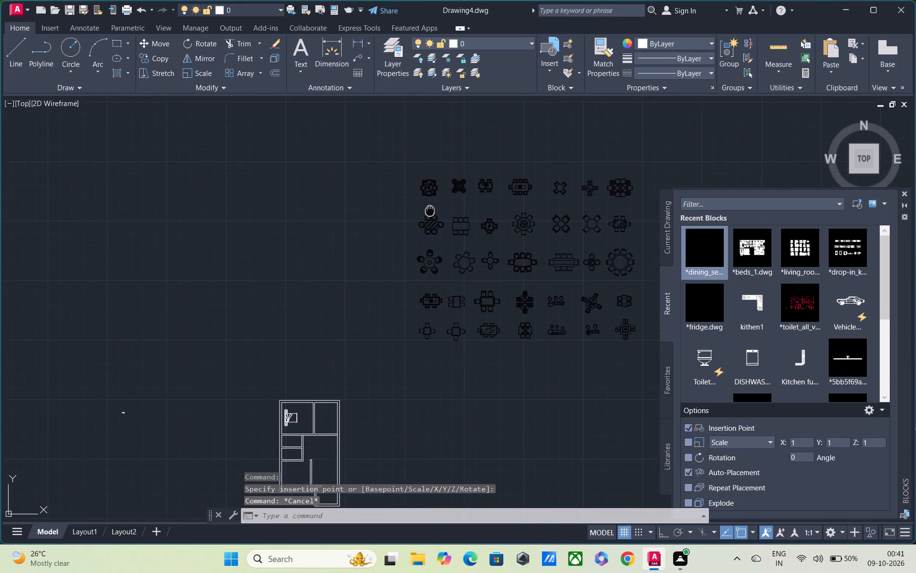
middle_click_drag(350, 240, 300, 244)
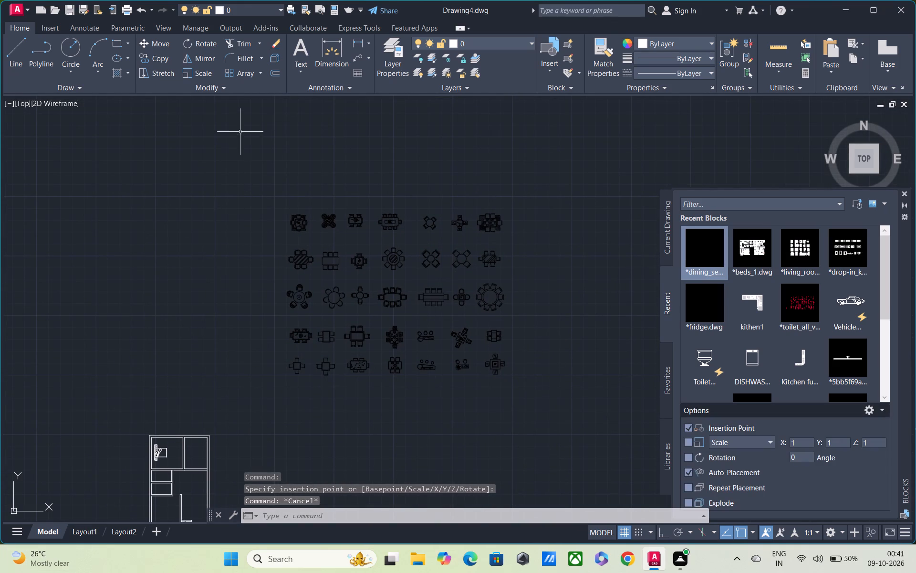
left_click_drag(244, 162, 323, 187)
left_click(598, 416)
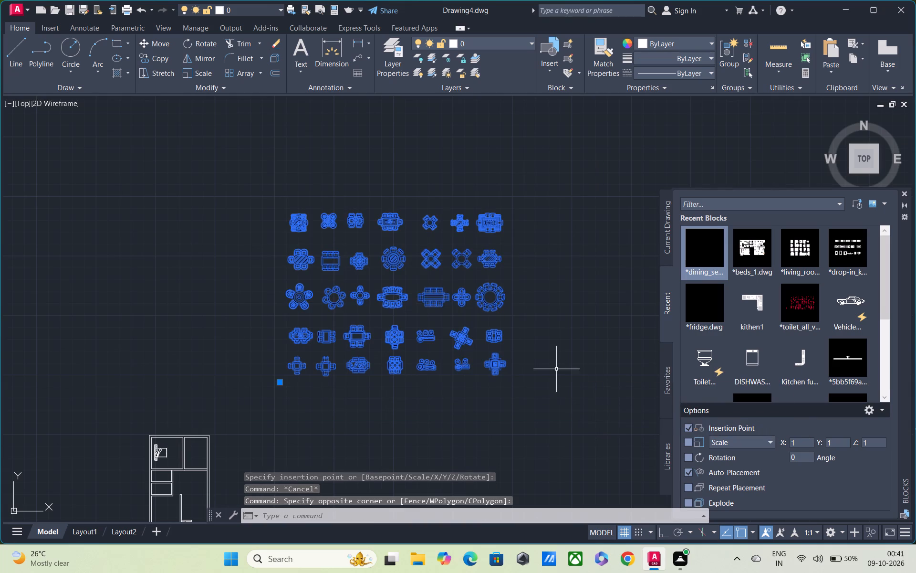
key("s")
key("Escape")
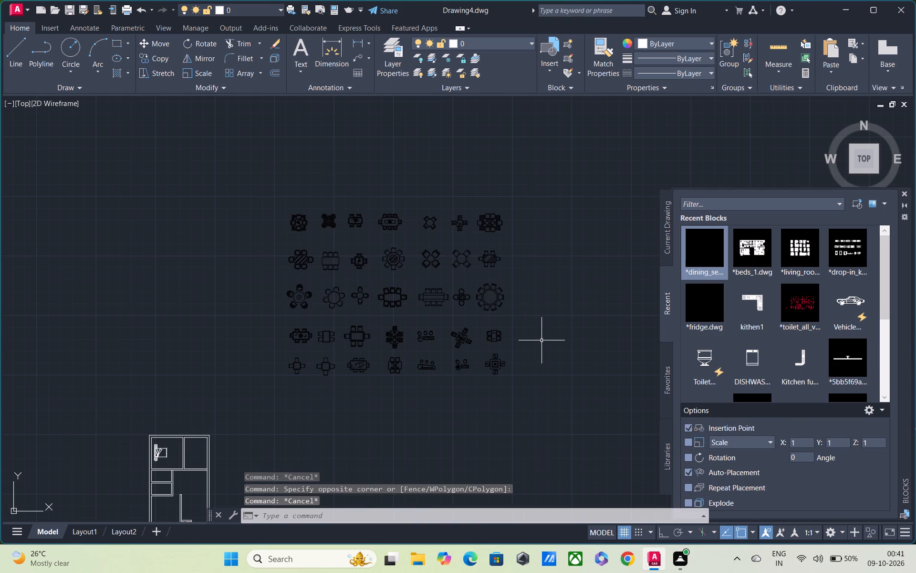
Explode the inserted dining sets block into separate objects.
left_click_drag(254, 174, 286, 195)
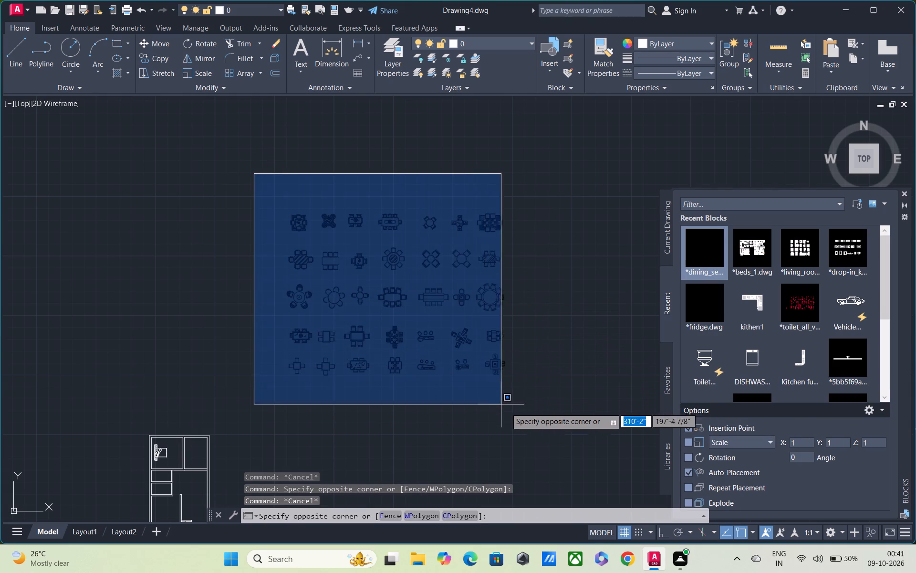
left_click(524, 411)
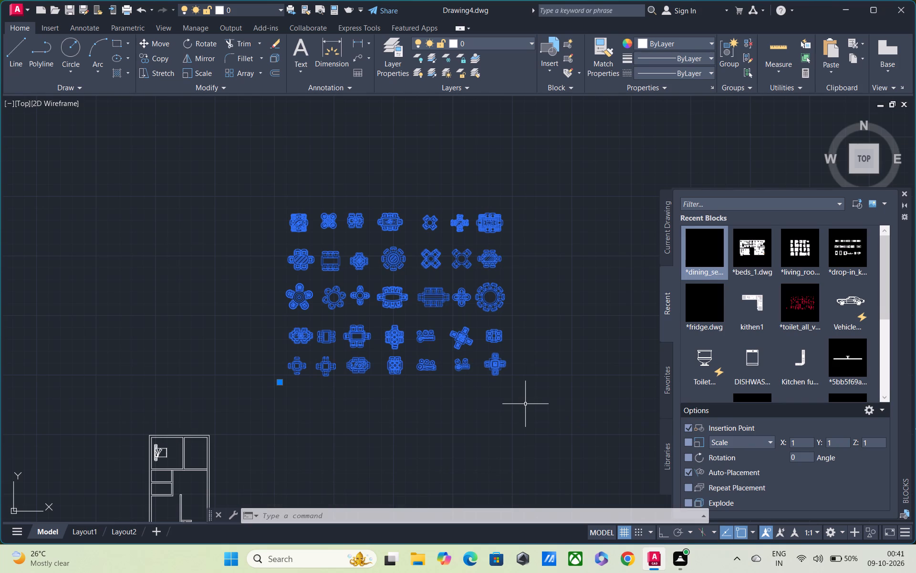
type("X")
key("space")
Copy the eight-seat rectangular dining set from the third row into the floor plan's open area, right of the two small rooms.
middle_click_drag(466, 387, 467, 419)
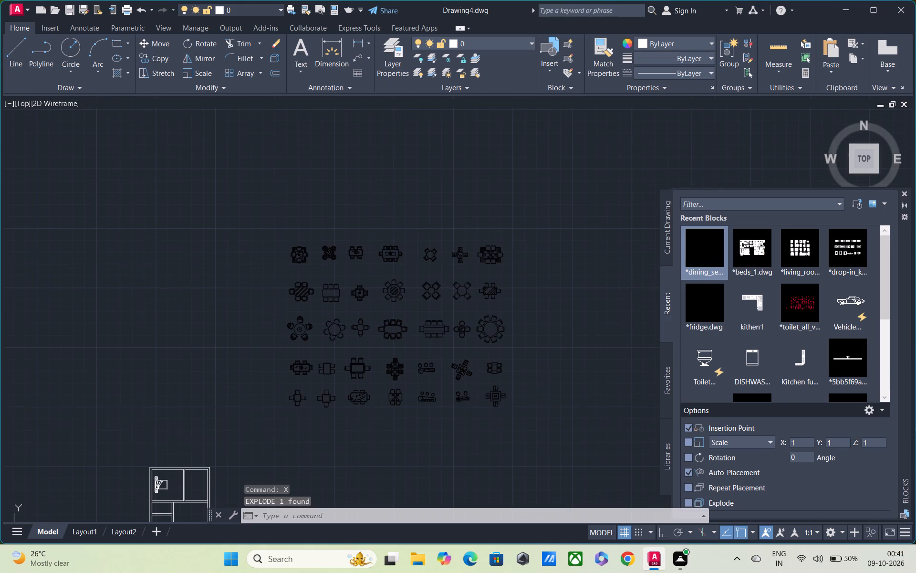
scroll(385, 327, "up", 2)
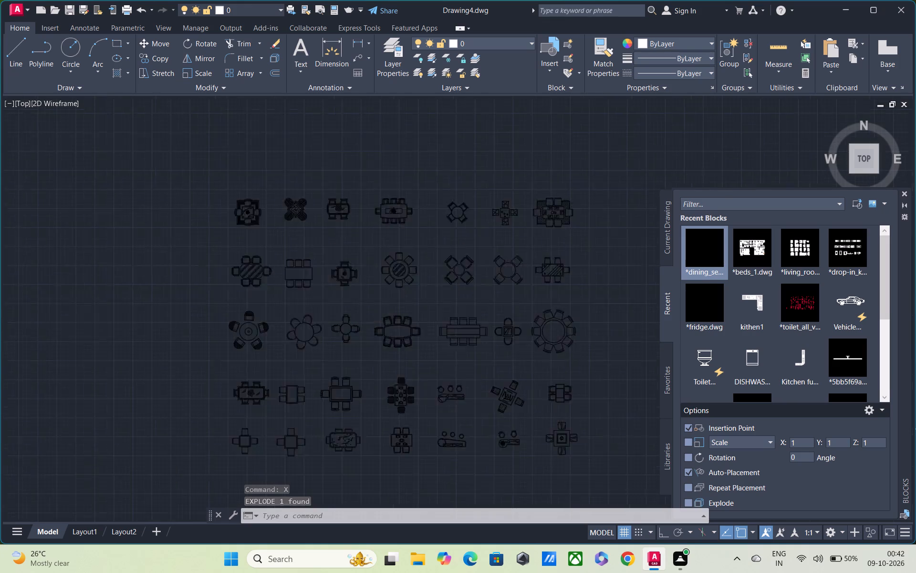
left_click(471, 299)
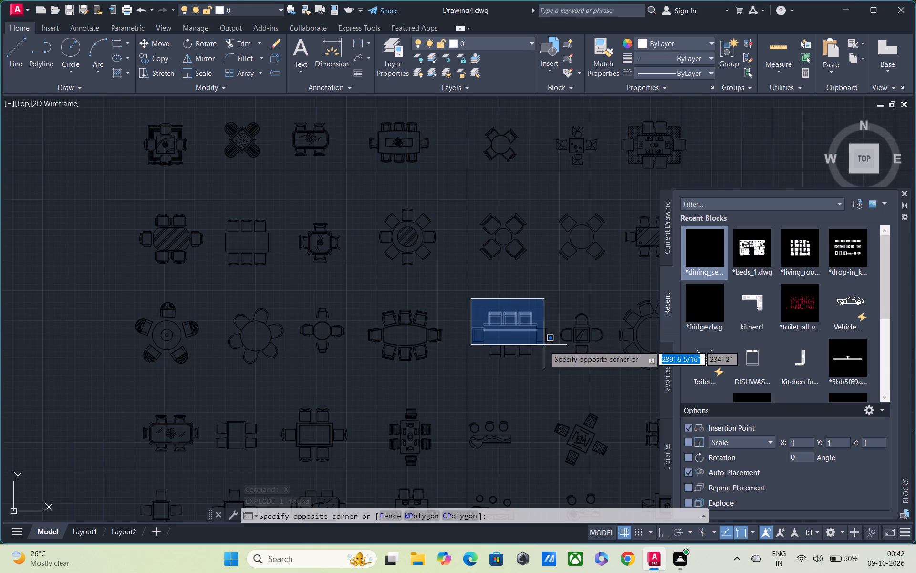
left_click(552, 377)
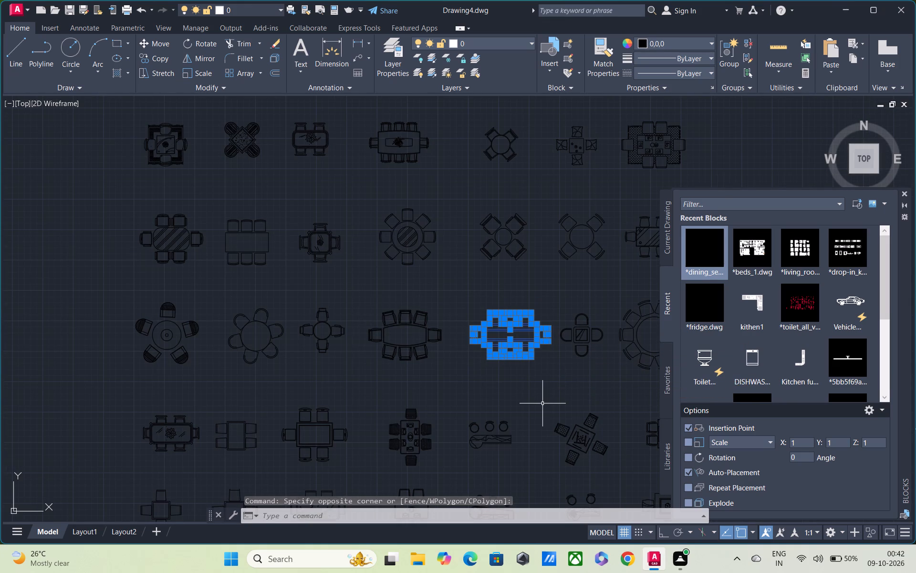
type("CO")
key("space")
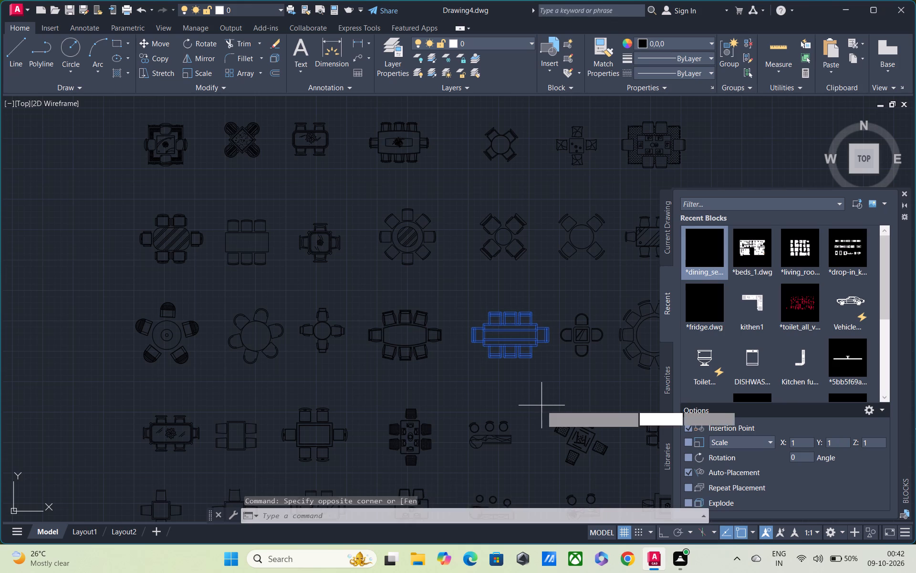
left_click(514, 335)
scroll(510, 399, "down", 2)
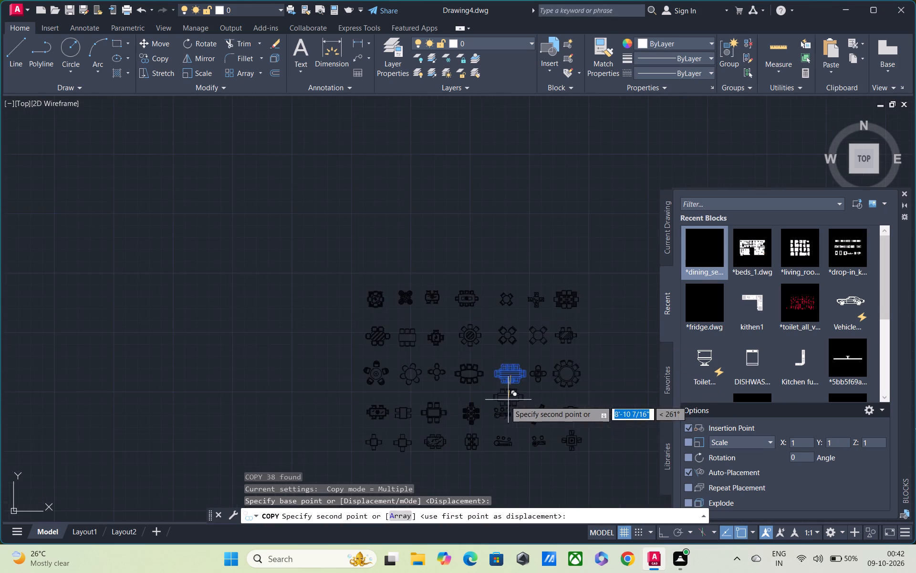
middle_click_drag(504, 401, 600, 274)
middle_click_drag(344, 442, 344, 436)
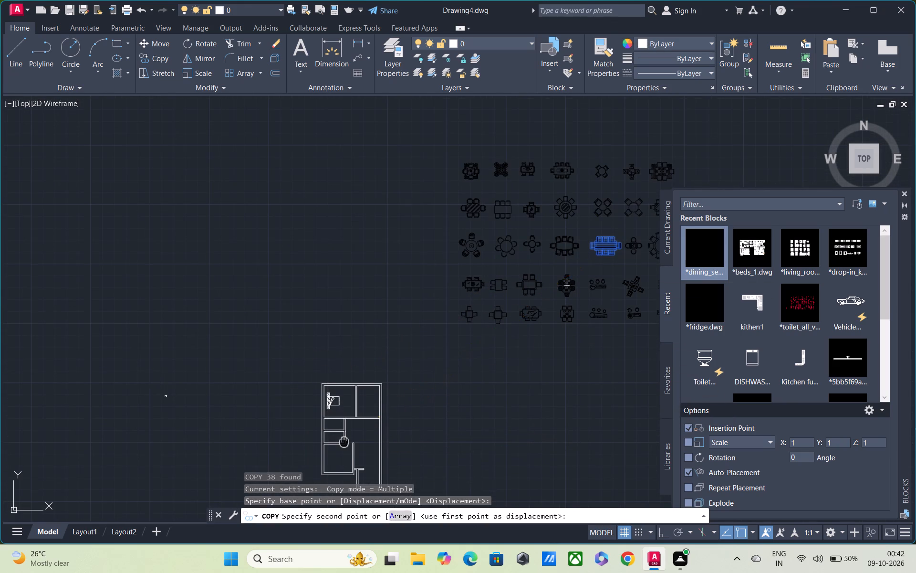
middle_click_drag(344, 436, 361, 389)
scroll(368, 385, "up", 3)
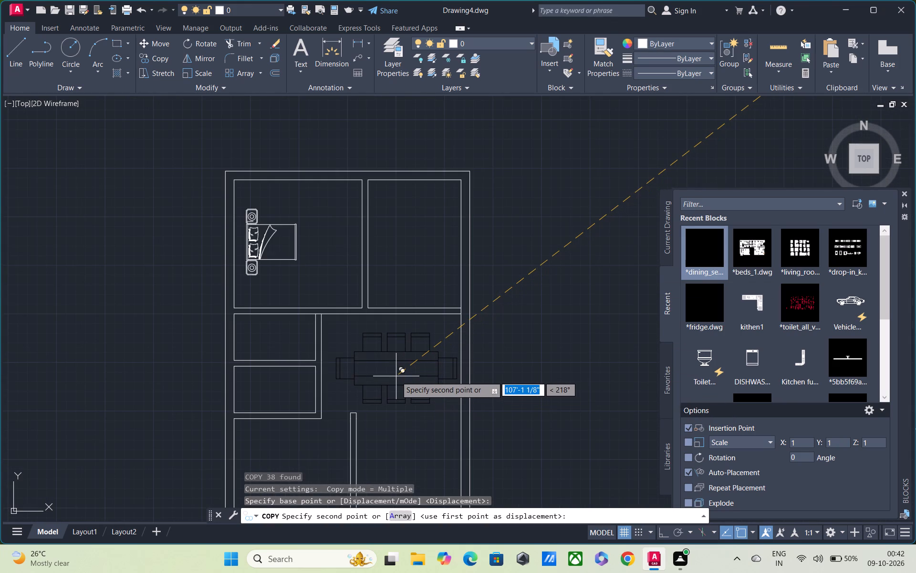
left_click(396, 380)
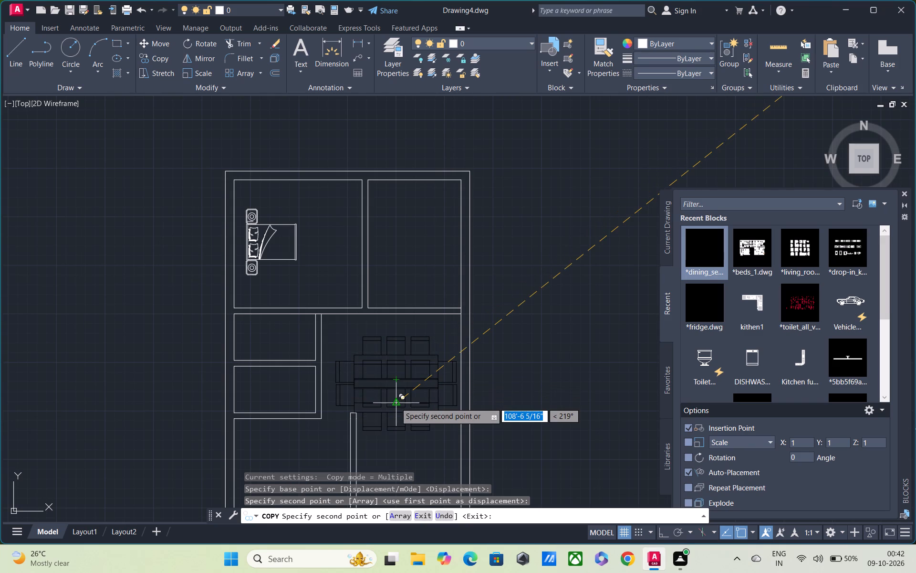
key("Escape")
Change the color of the copied dining table and chairs to ByBlock.
scroll(378, 357, "up", 1)
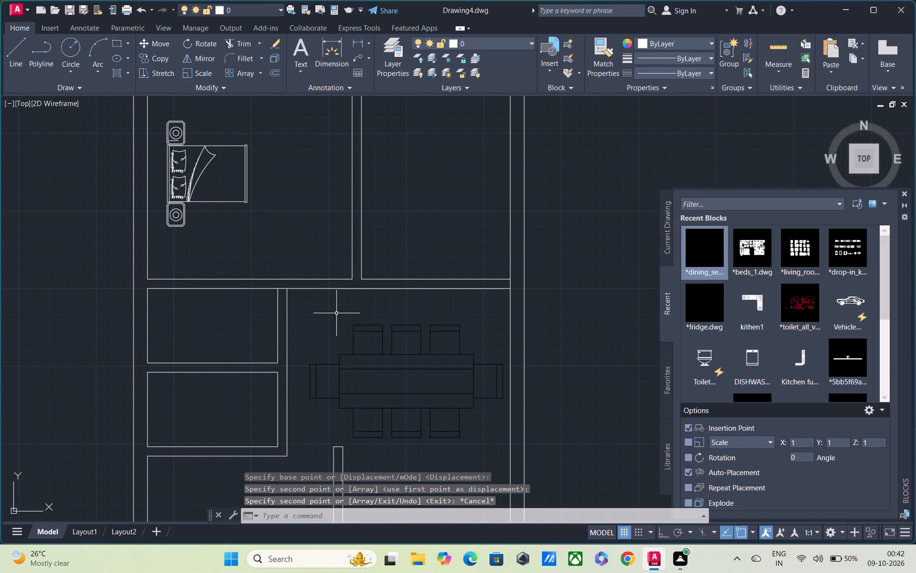
left_click(331, 310)
key("Escape")
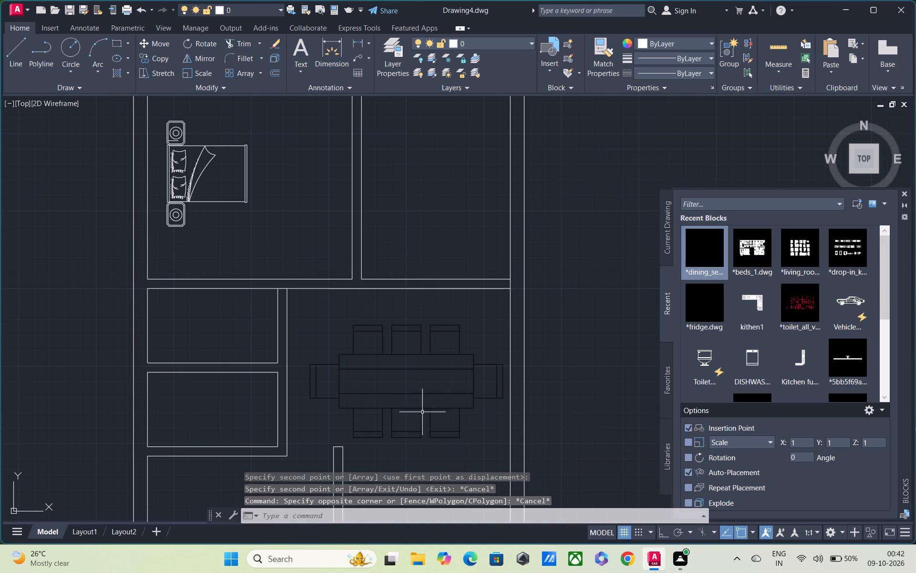
left_click(301, 314)
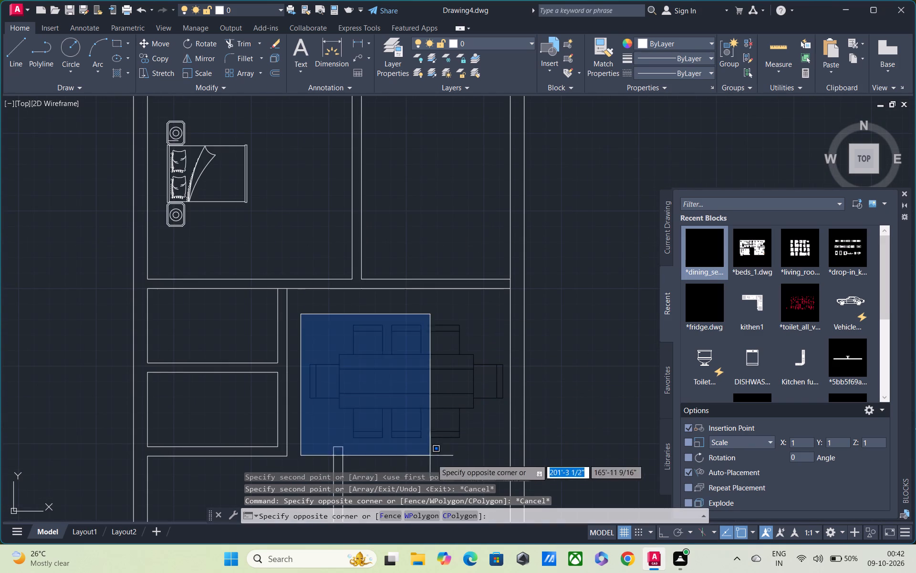
left_click(507, 446)
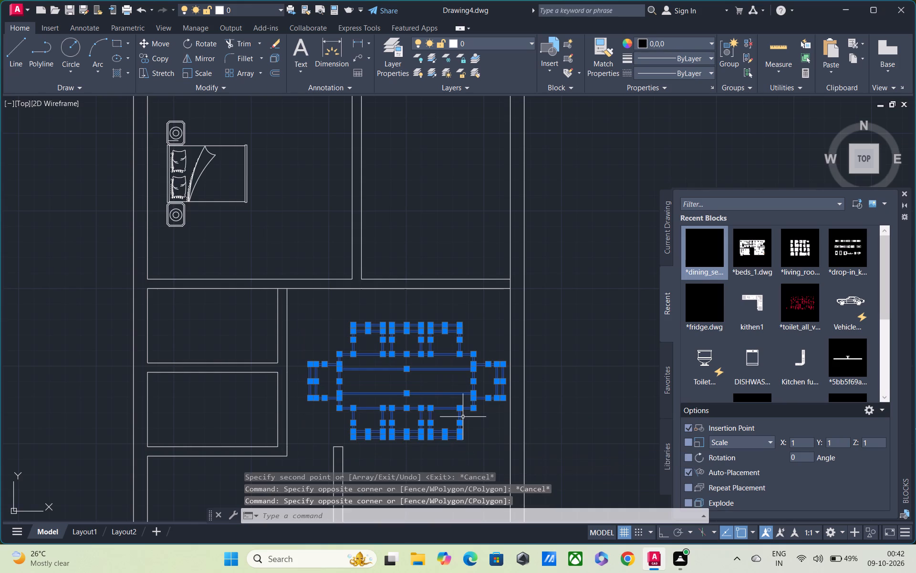
left_click(690, 42)
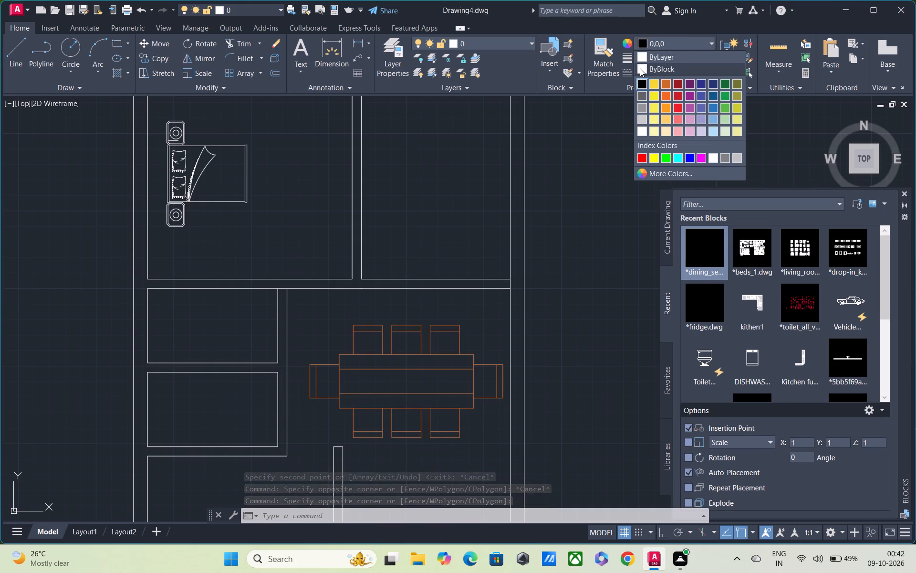
left_click(640, 68)
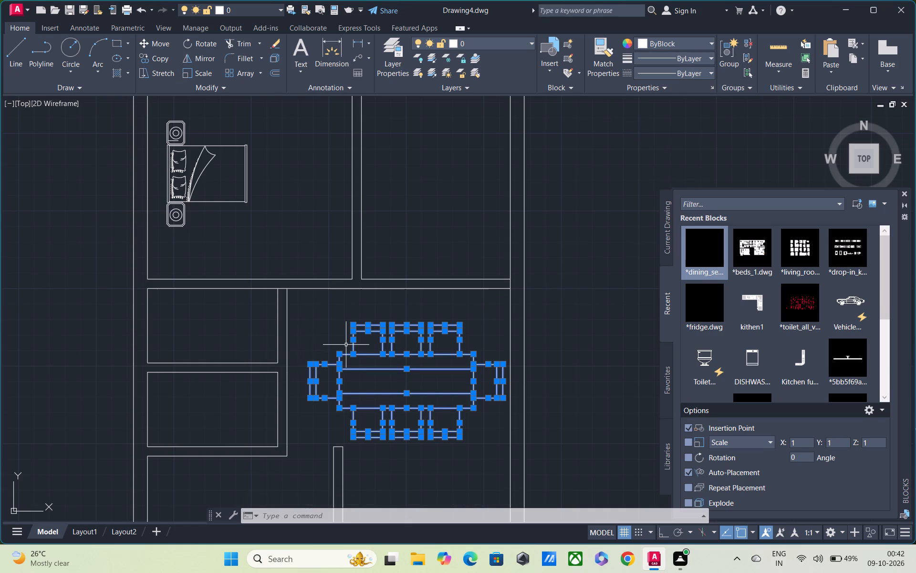
Scale down the copied dining set to roughly two-fifths of its size, from a base point on the table.
key("s")
key("c")
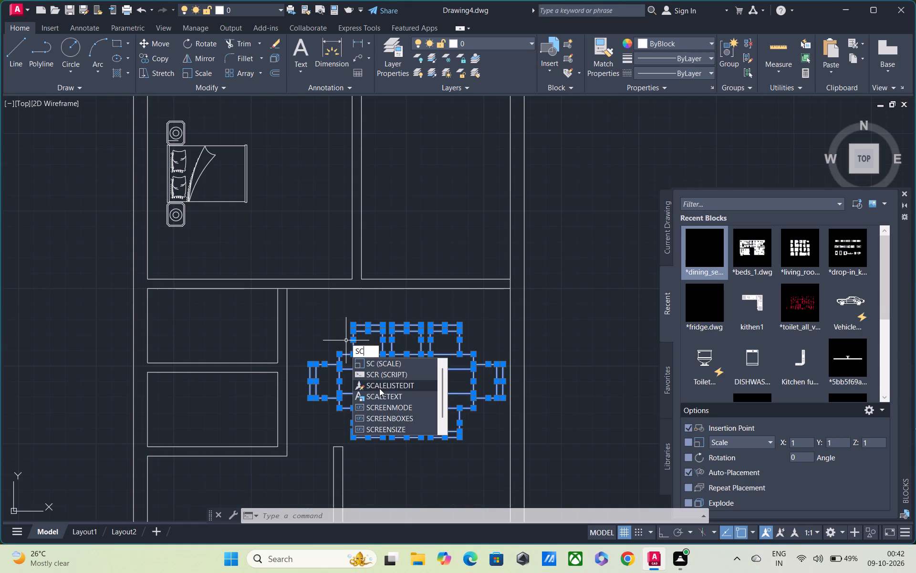
left_click(381, 361)
key("space")
left_click(385, 383)
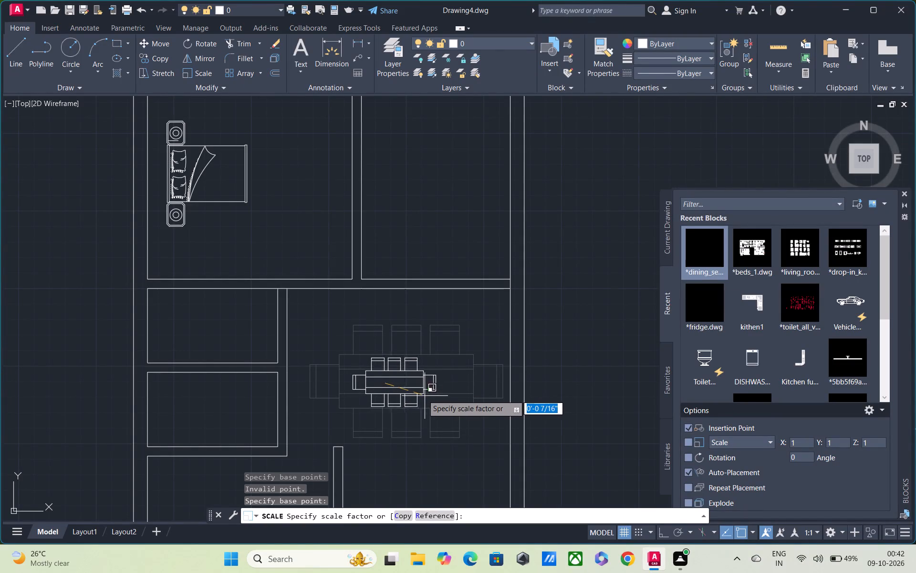
left_click(419, 393)
Move the dining set about 3'-8" up and to the right, toward the right outer wall below the upper-right room.
left_click_drag(348, 339, 361, 347)
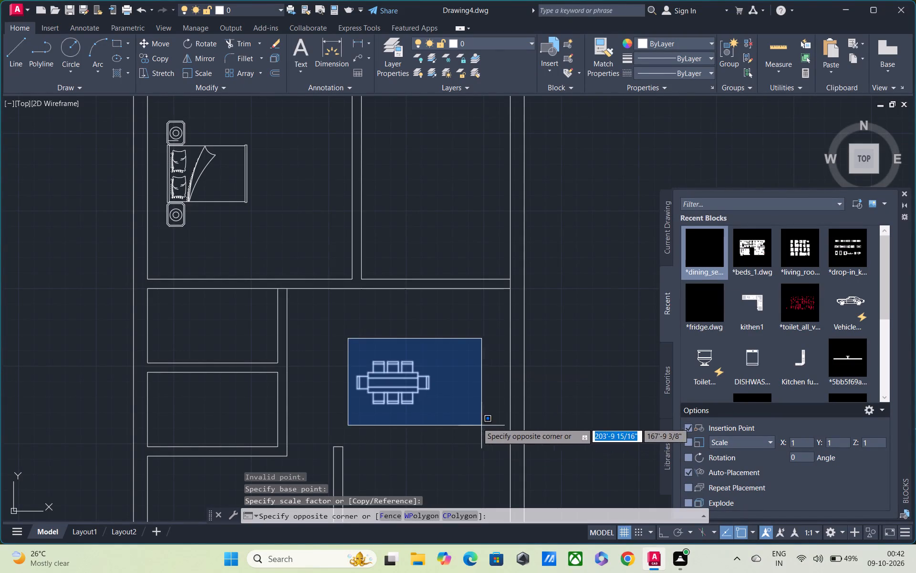
left_click(468, 418)
key("m")
key("space")
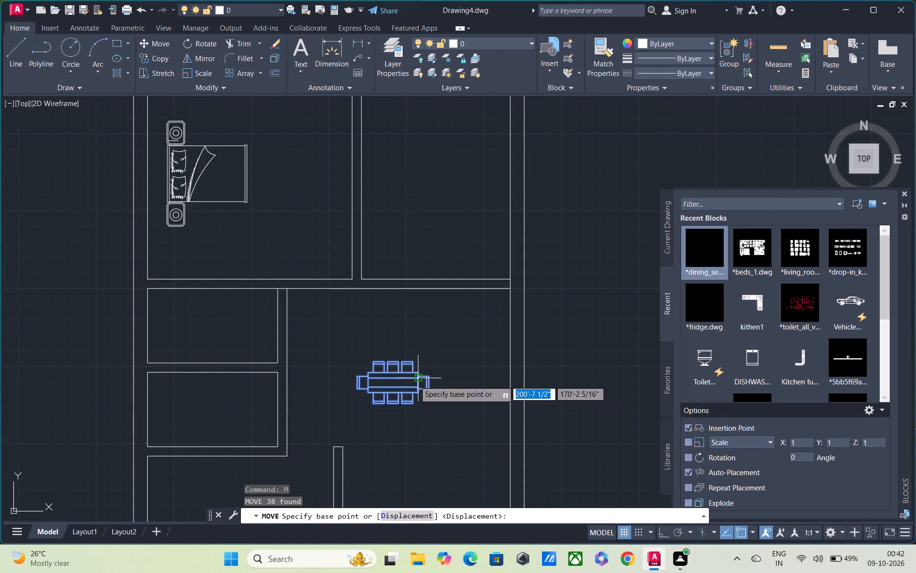
left_click(395, 387)
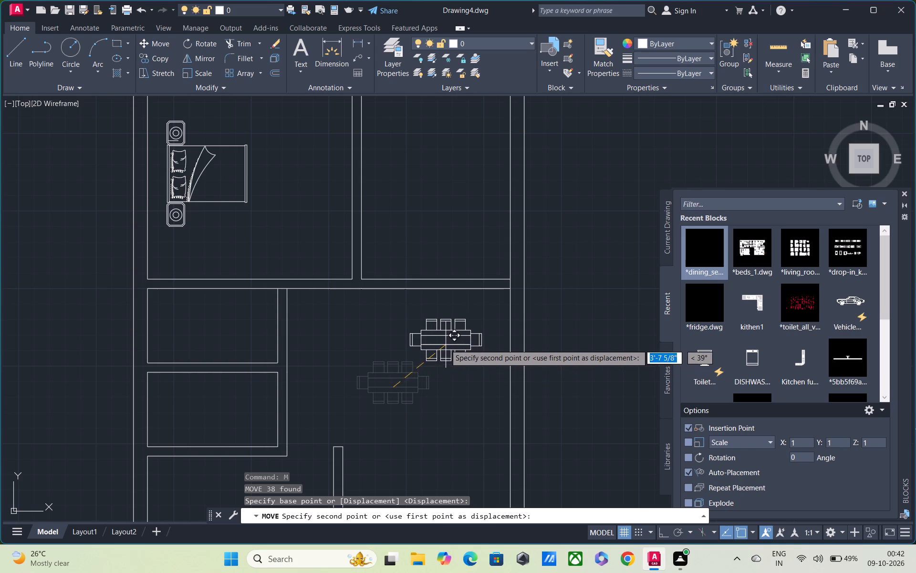
left_click(445, 344)
Copy the bed and its bedside tables from the upper-left room straight down into the lower-left room, near its left wall.
middle_click_drag(436, 415, 446, 381)
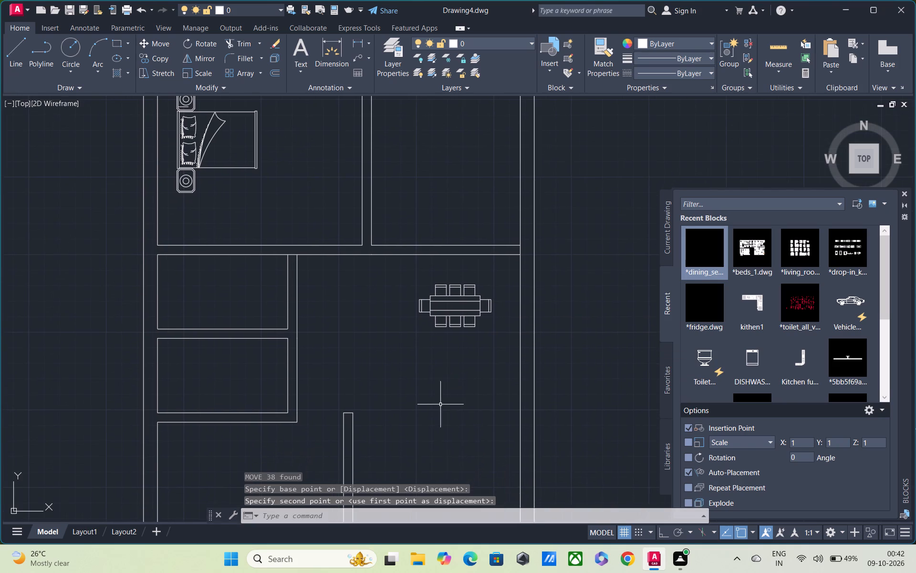
middle_click_drag(339, 342, 358, 433)
middle_click_drag(323, 352, 341, 402)
scroll(325, 354, "down", 1)
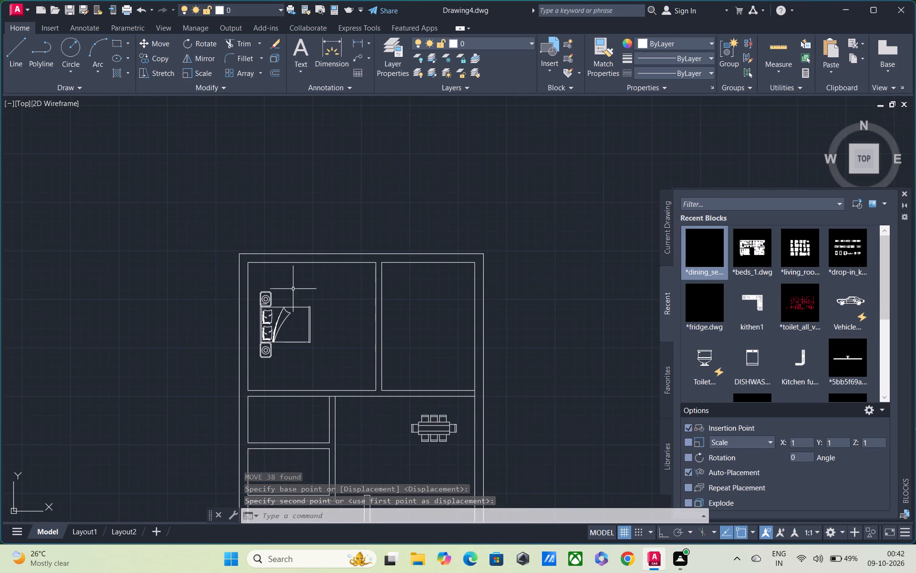
left_click(259, 281)
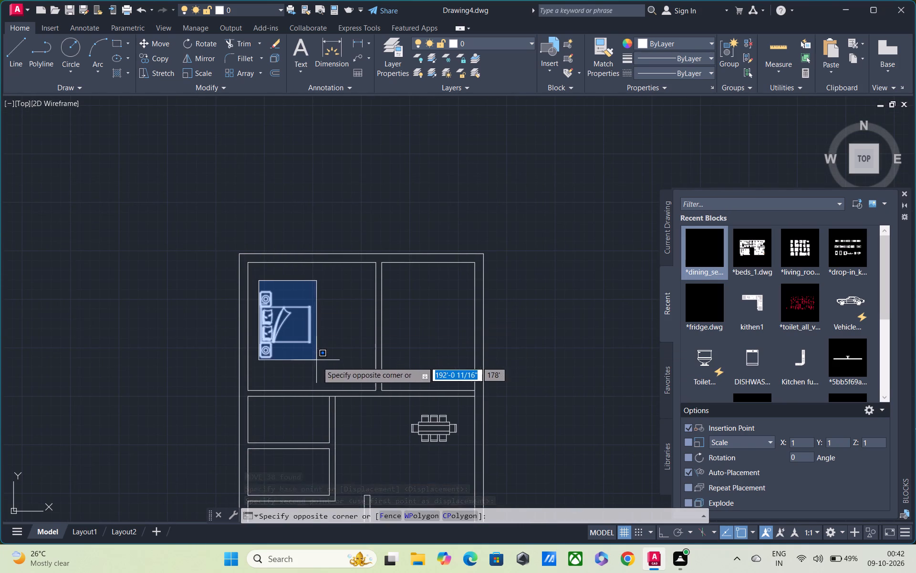
left_click(317, 361)
key("c")
key("o")
key("space")
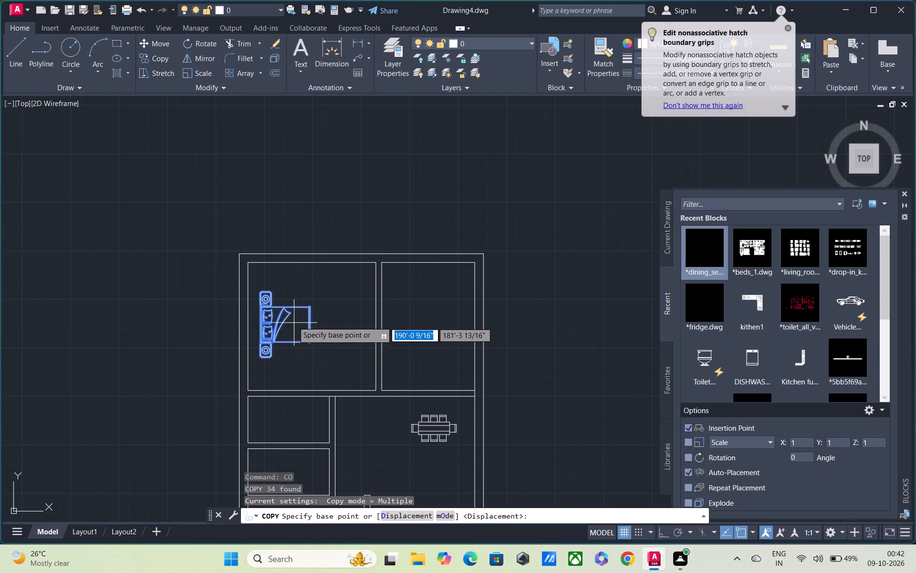
left_click(277, 325)
scroll(278, 370, "down", 2)
middle_click_drag(279, 379, 286, 289)
scroll(288, 364, "up", 2)
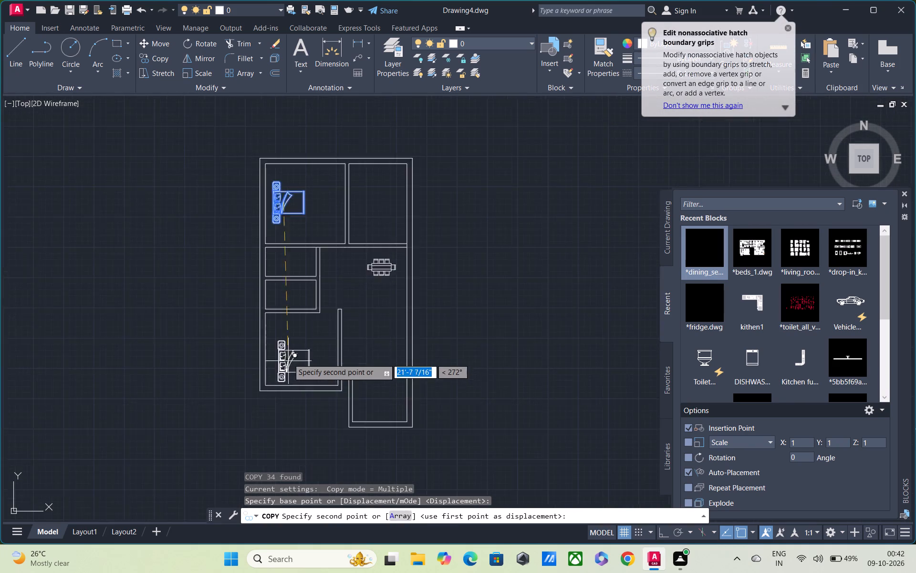
scroll(288, 357, "up", 1)
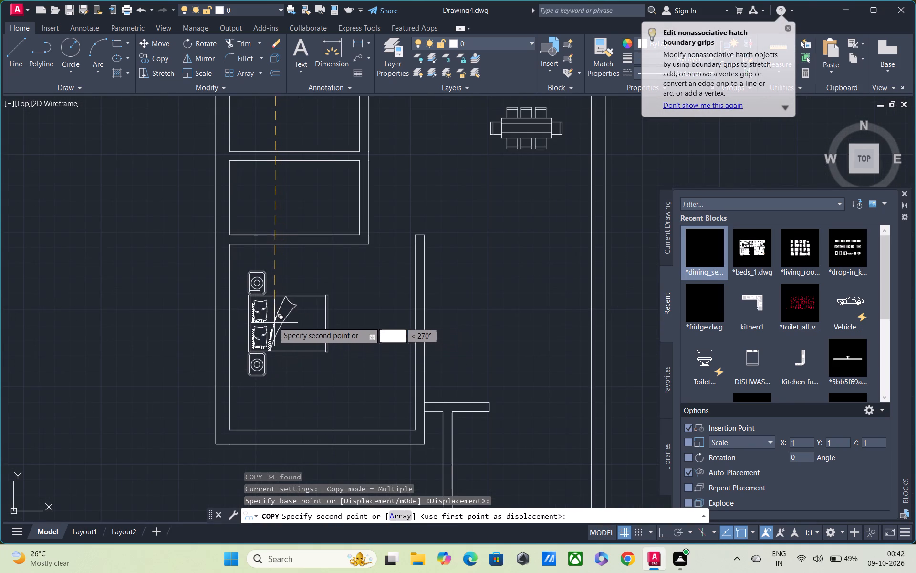
left_click(273, 322)
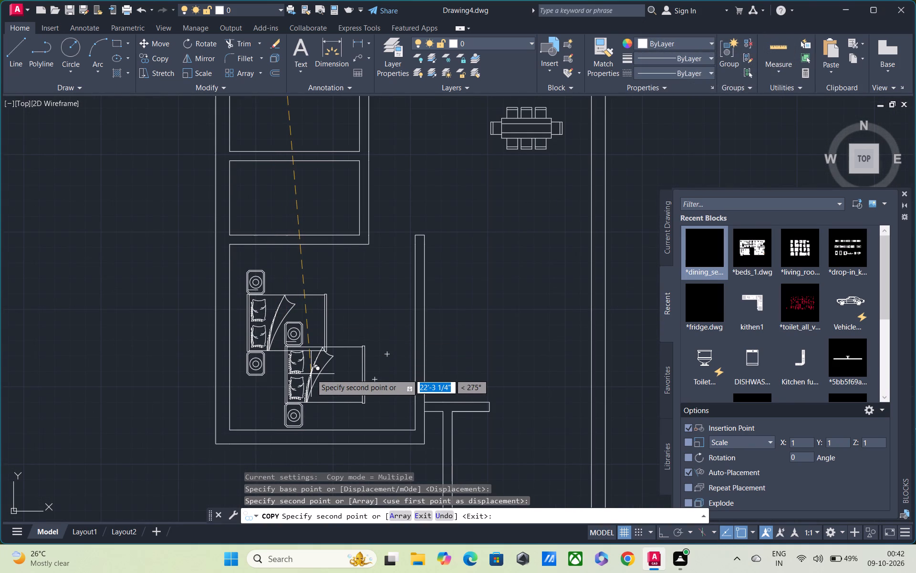
middle_click_drag(347, 383, 212, 404)
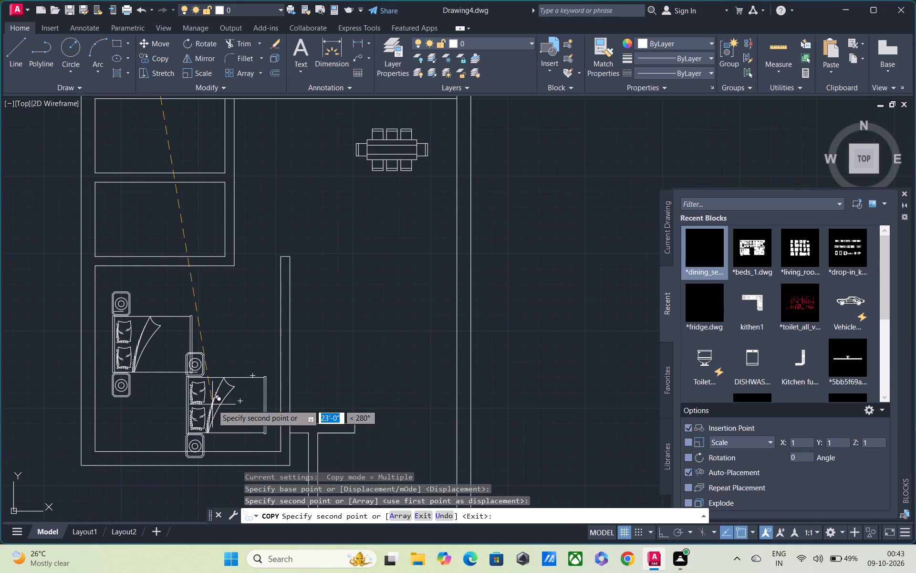
key("Escape")
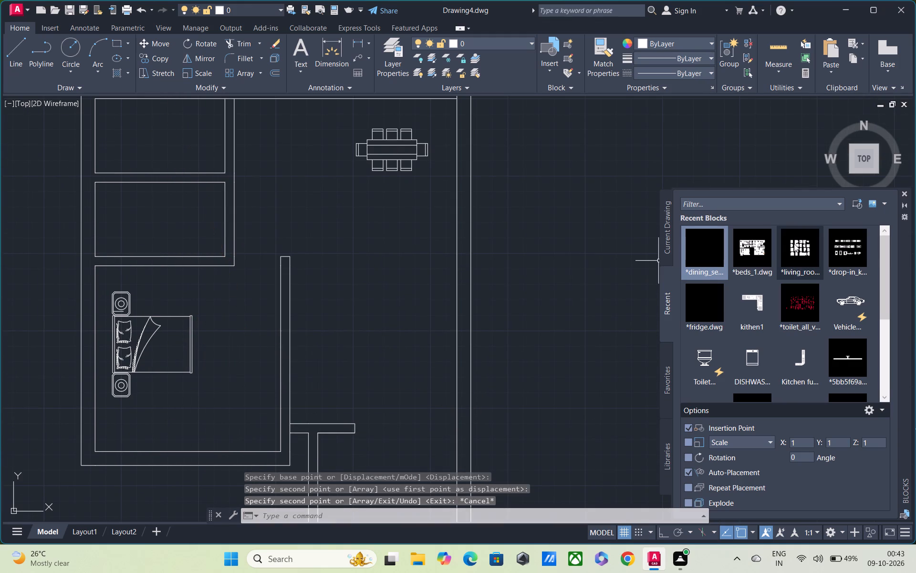
Insert the recent living room block drawing in the empty area to the left of the floor plan.
scroll(630, 272, "down", 3)
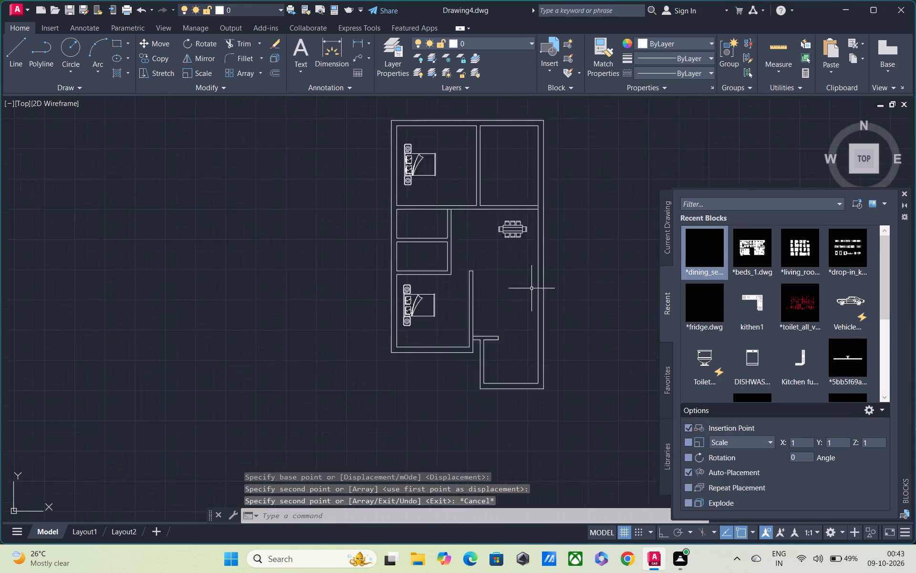
scroll(486, 291, "down", 1)
left_click(793, 245)
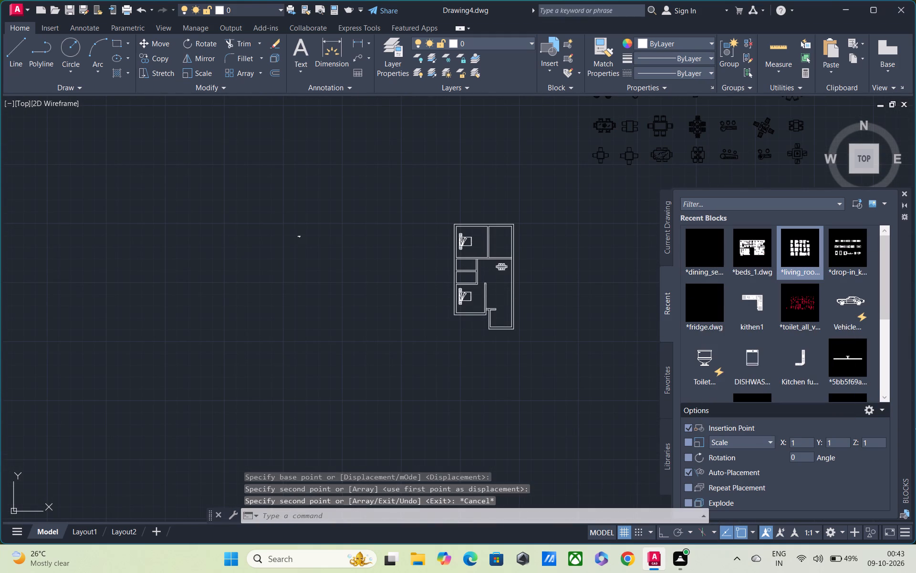
scroll(127, 265, "down", 1)
left_click(127, 265)
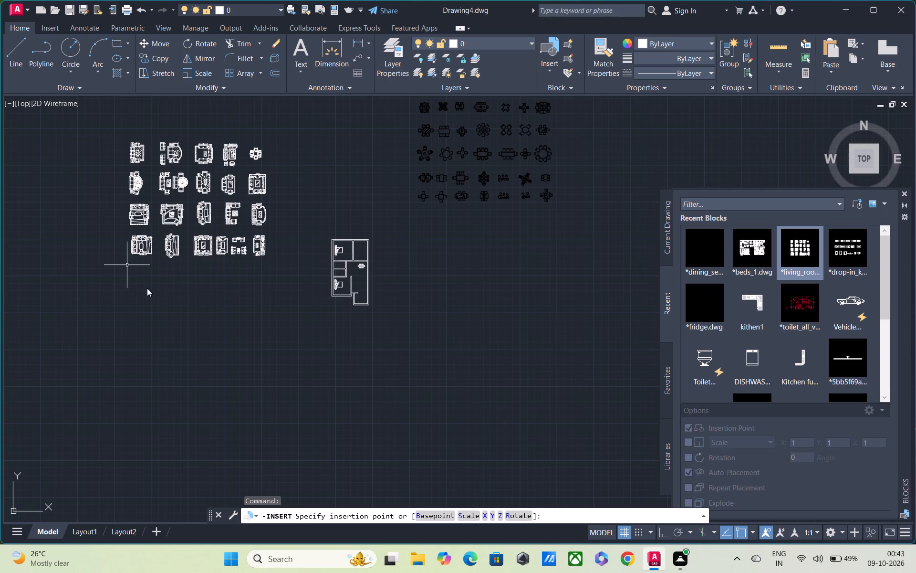
Explode the inserted living room block sheet to the left of the floor plan into separate furniture pieces.
key("Escape")
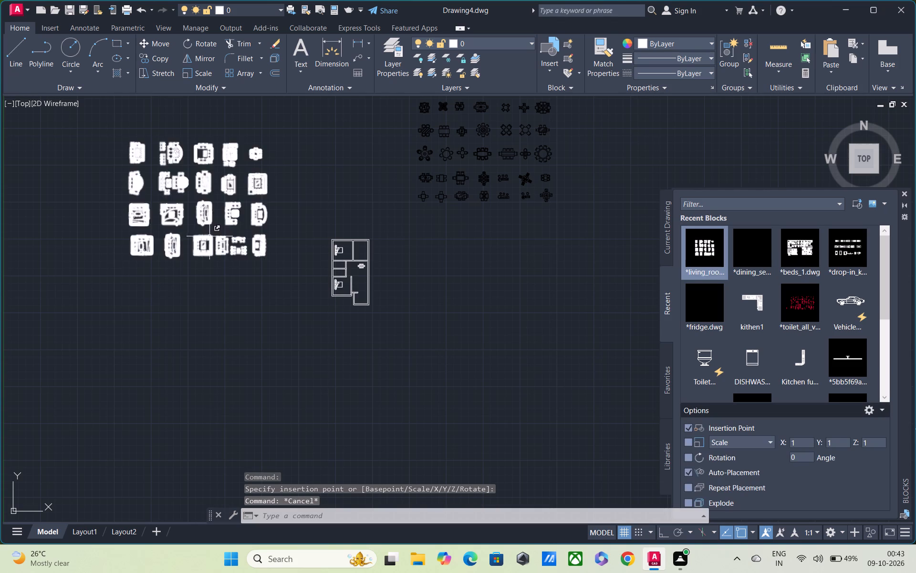
middle_click_drag(211, 238, 211, 311)
scroll(229, 285, "up", 3)
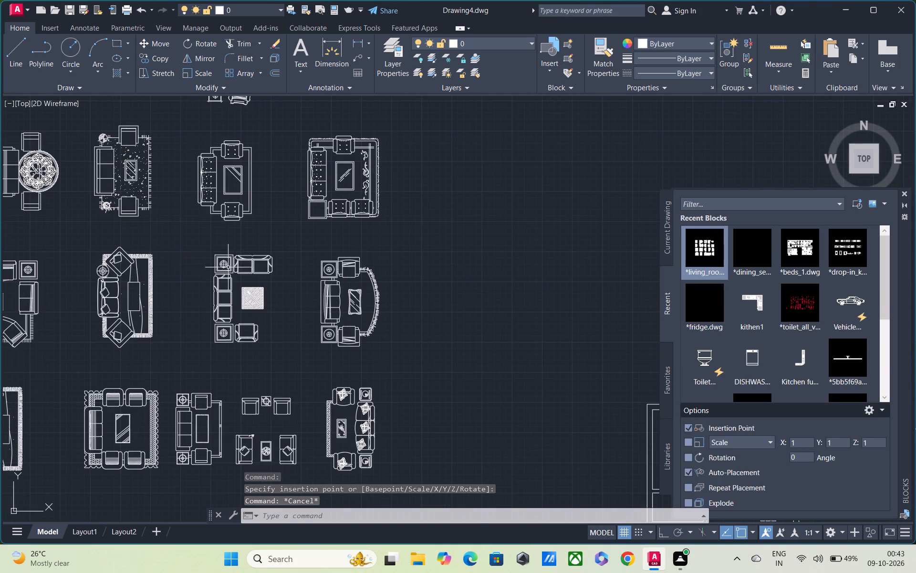
left_click(193, 241)
scroll(256, 300, "down", 3)
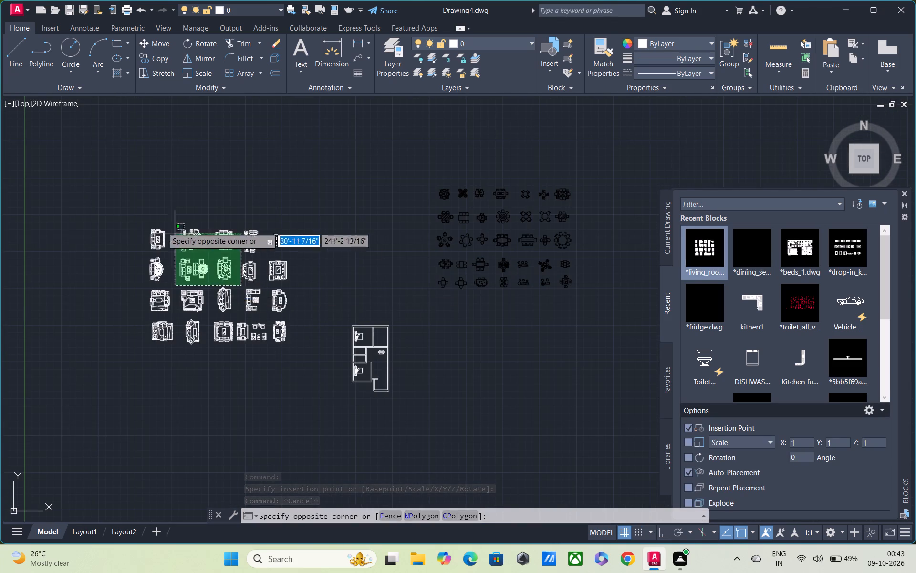
left_click(141, 220)
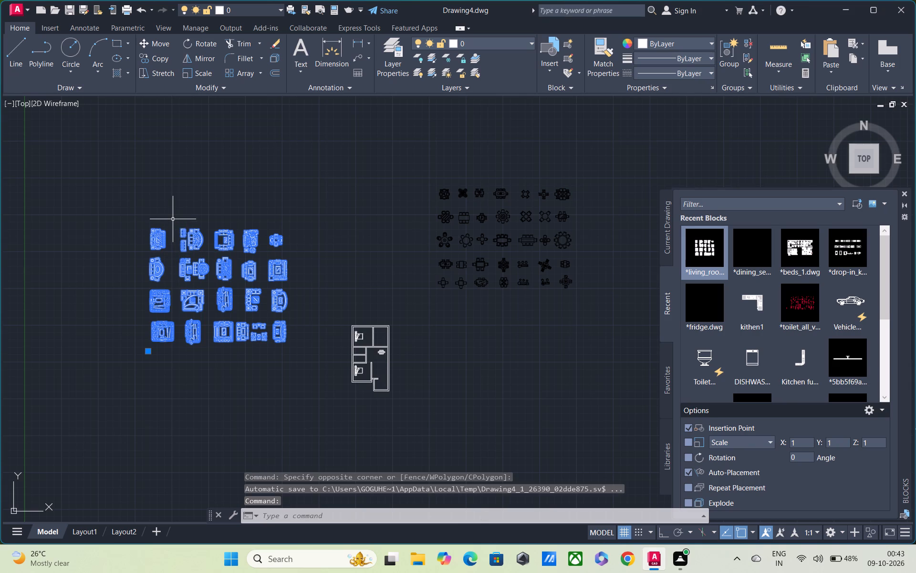
key("x")
key("space")
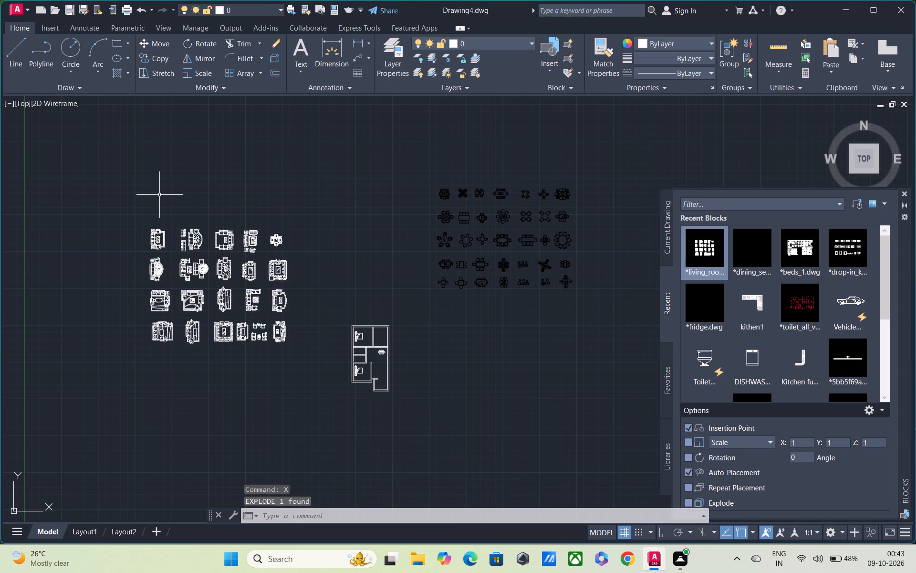
Copy the sofa set with two corner tables, armchair and square centre table from the third row to outside the plan's right wall.
scroll(233, 308, "up", 2)
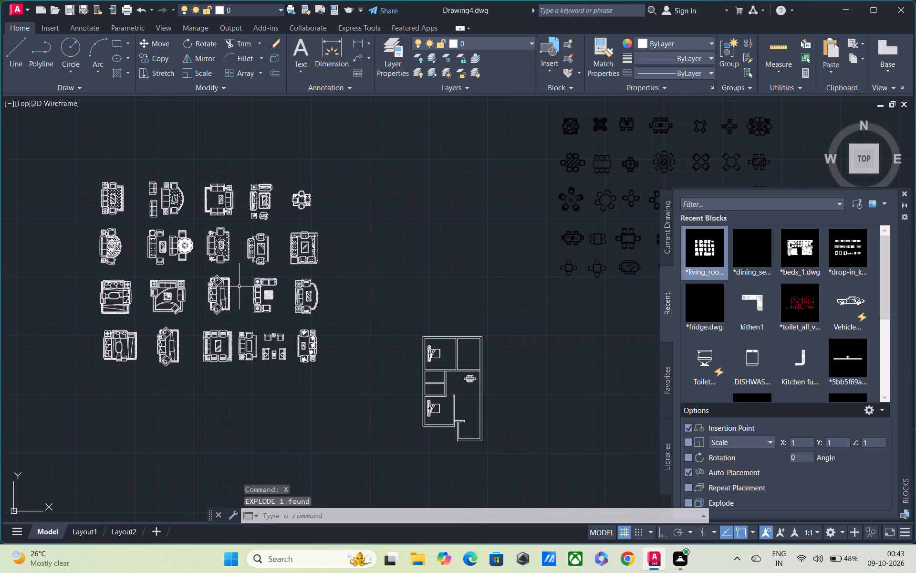
scroll(238, 274, "up", 2)
left_click(238, 274)
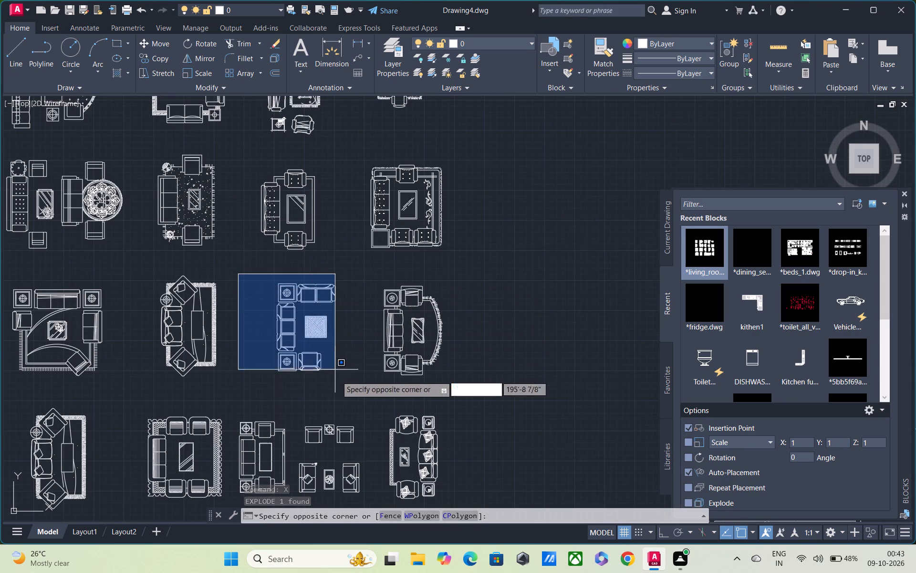
left_click(337, 384)
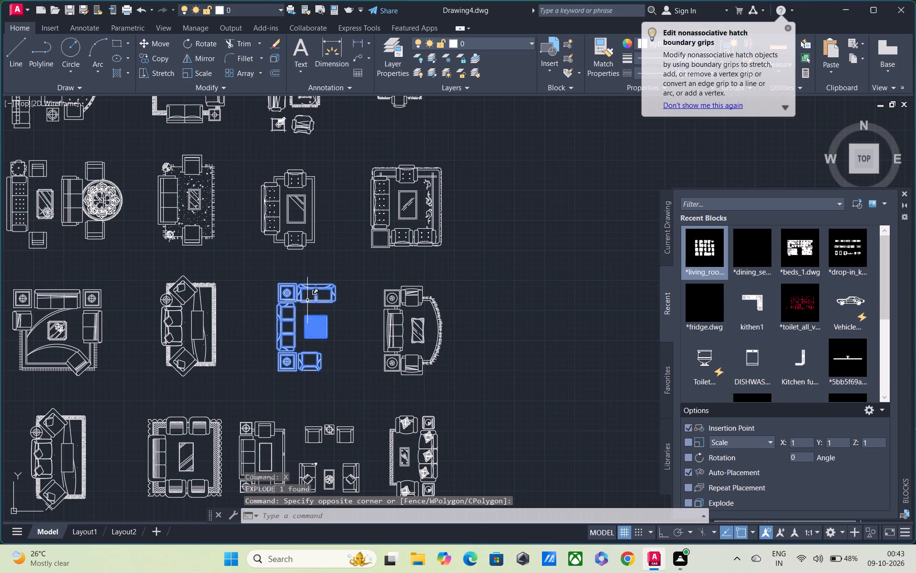
key("c")
key("o")
key("space")
left_click(289, 322)
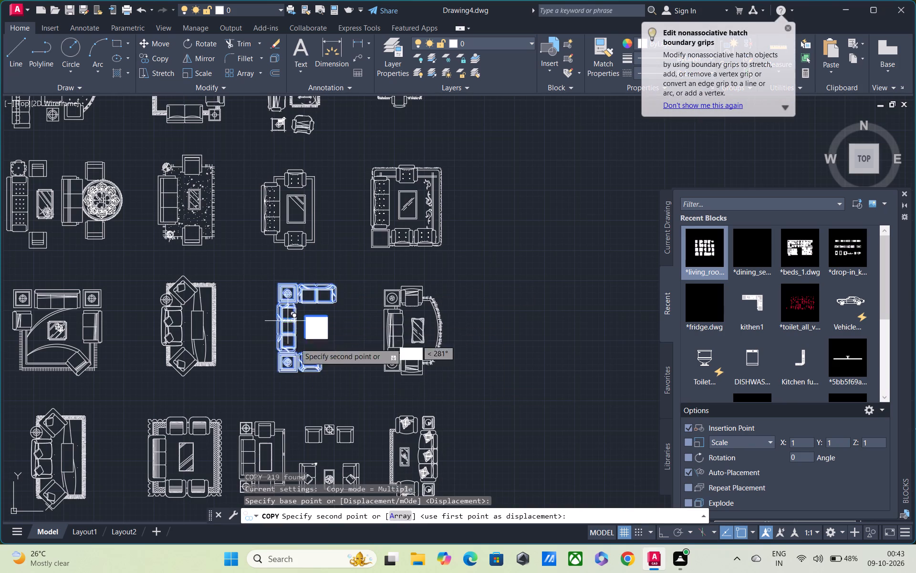
scroll(306, 369, "down", 4)
middle_click_drag(356, 409, 289, 311)
scroll(329, 326, "up", 4)
middle_click_drag(323, 312, 371, 395)
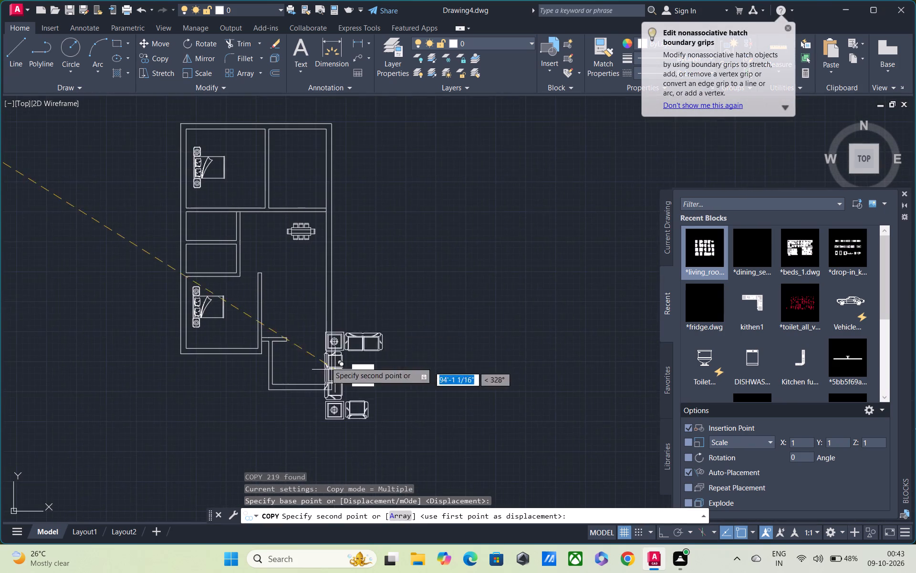
scroll(283, 325, "up", 1)
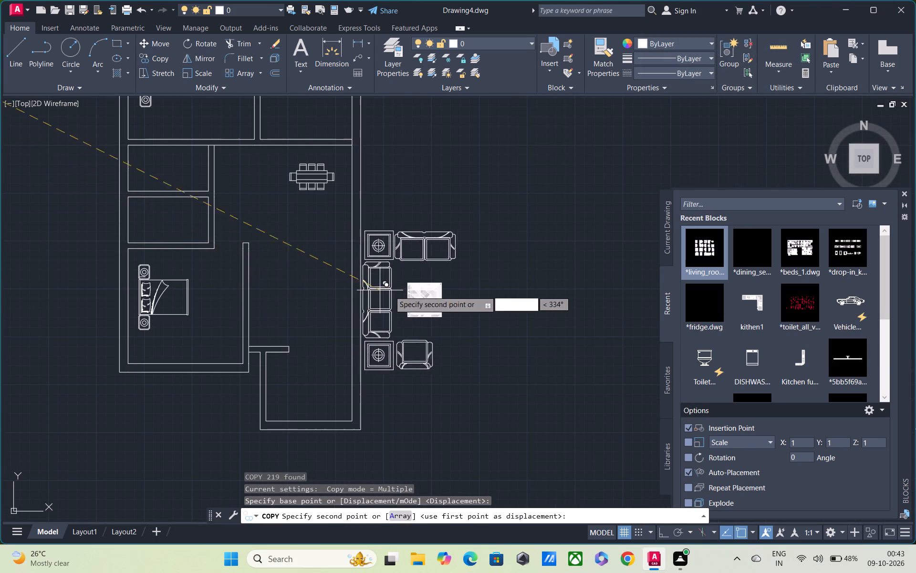
left_click(466, 286)
key("Escape")
key("Escape")
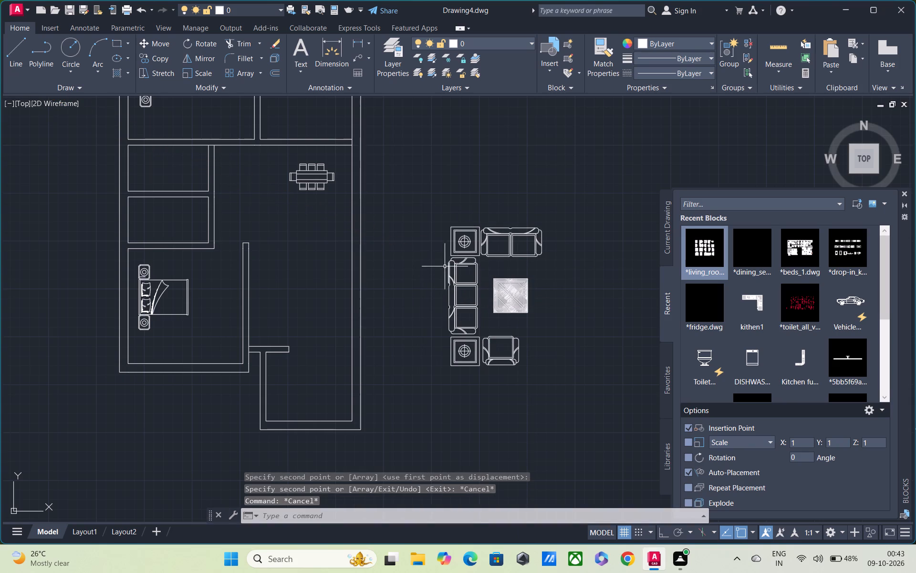
Scale the copied sofa set down to roughly half its size, from a base point on the three-seat sofa.
left_click(436, 186)
left_click(554, 422)
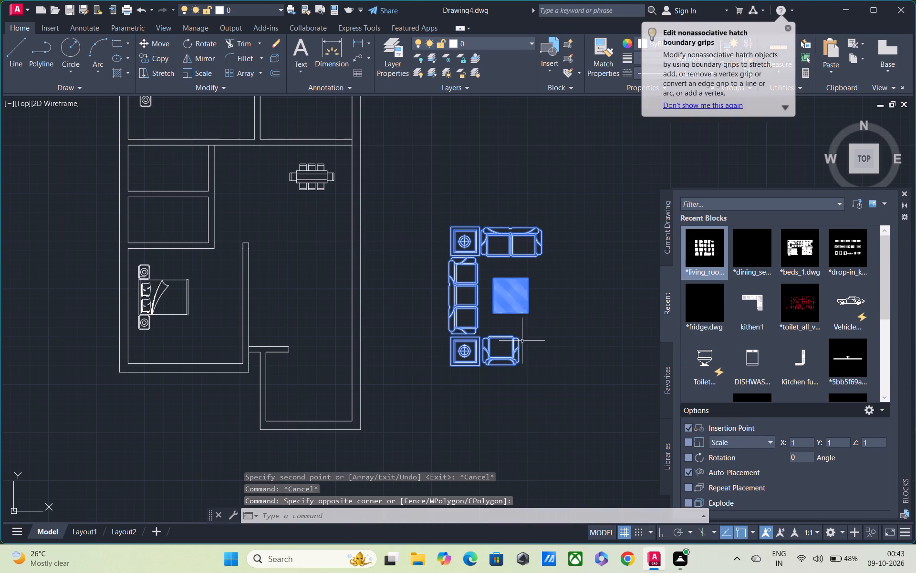
key("s")
key("c")
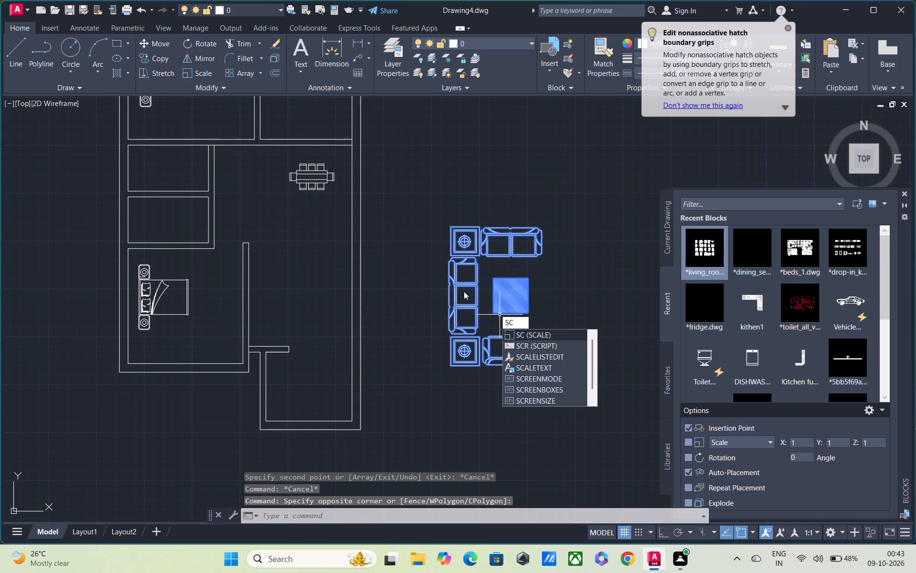
key("space")
left_click(464, 291)
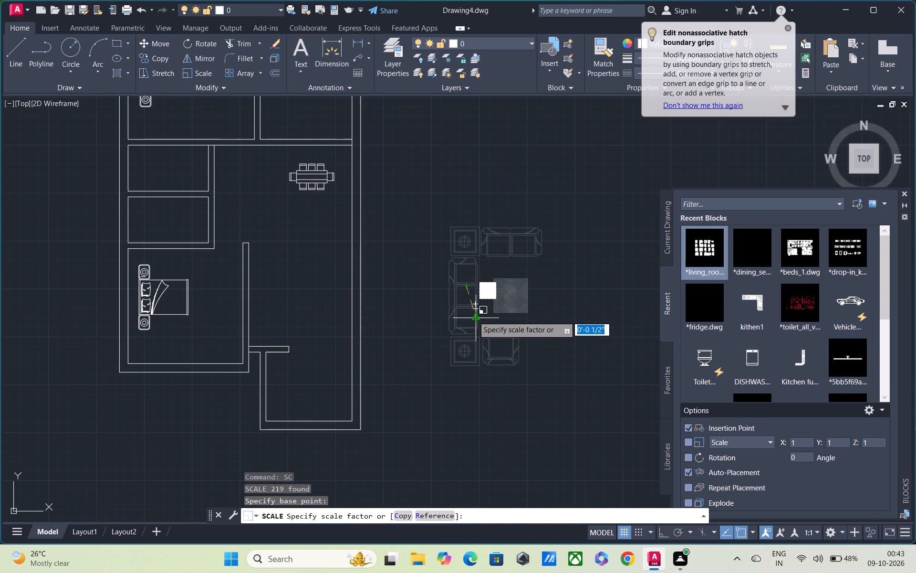
left_click(473, 316)
key("Escape")
Copy the scaled sofa set into the living area, against the wall on the right side of the lower-left bedroom.
left_click_drag(445, 246, 445, 245)
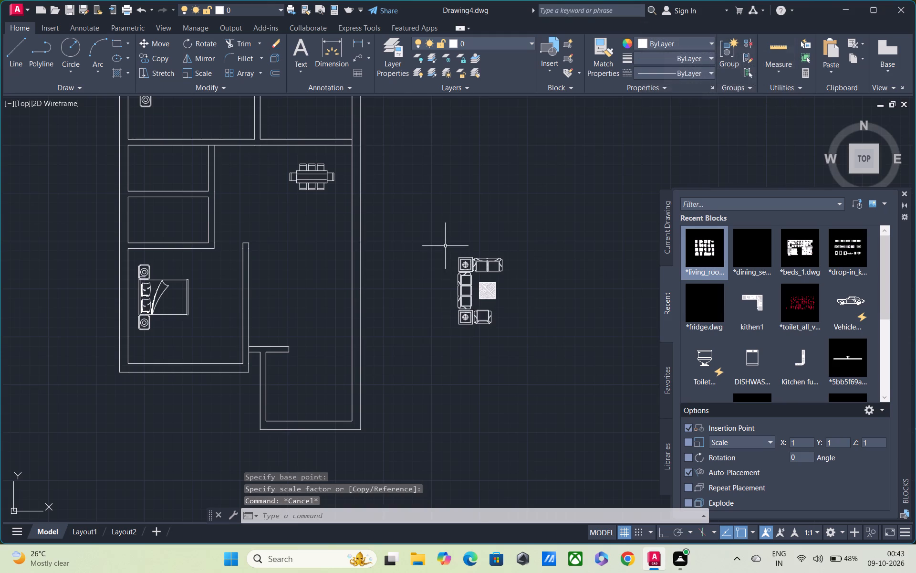
left_click_drag(445, 245, 452, 251)
left_click(525, 348)
key("c")
key("o")
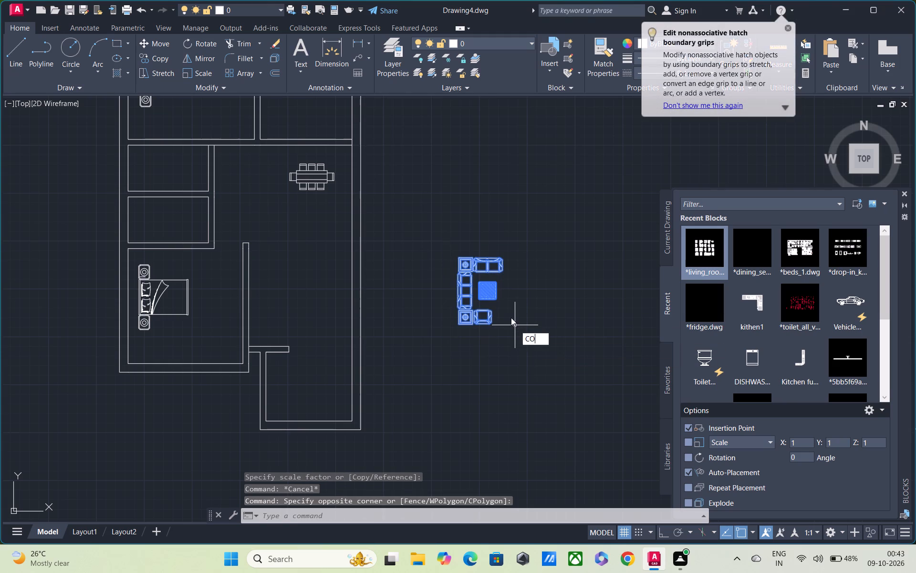
key("space")
left_click(475, 289)
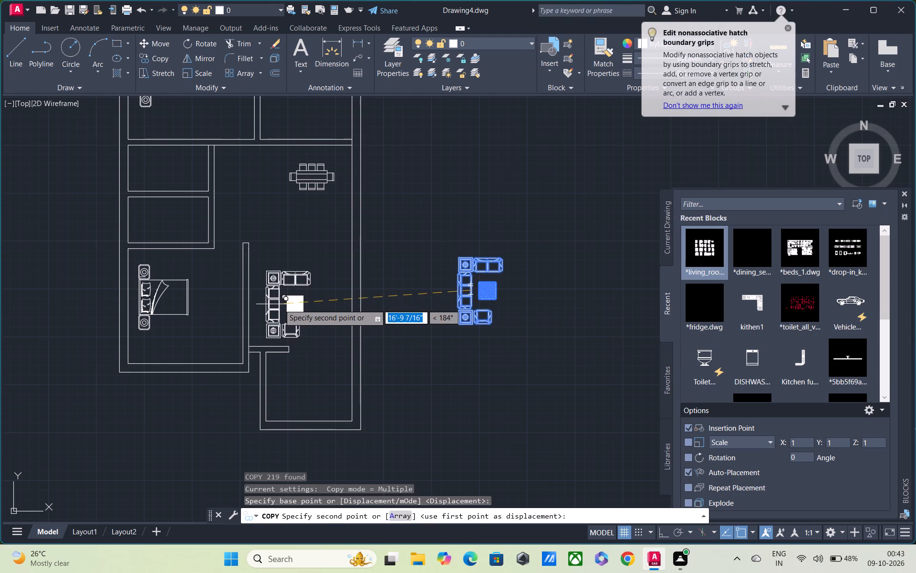
scroll(279, 304, "up", 1)
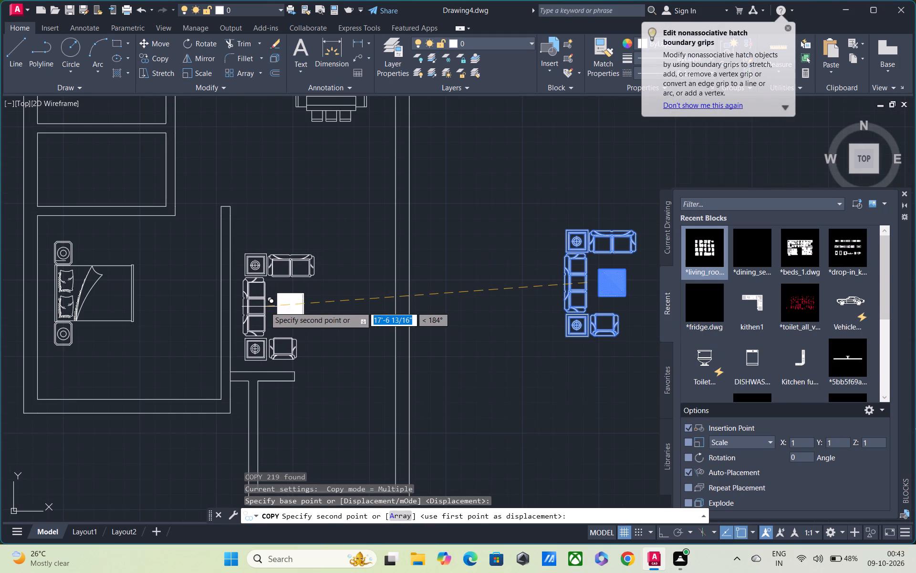
left_click(261, 304)
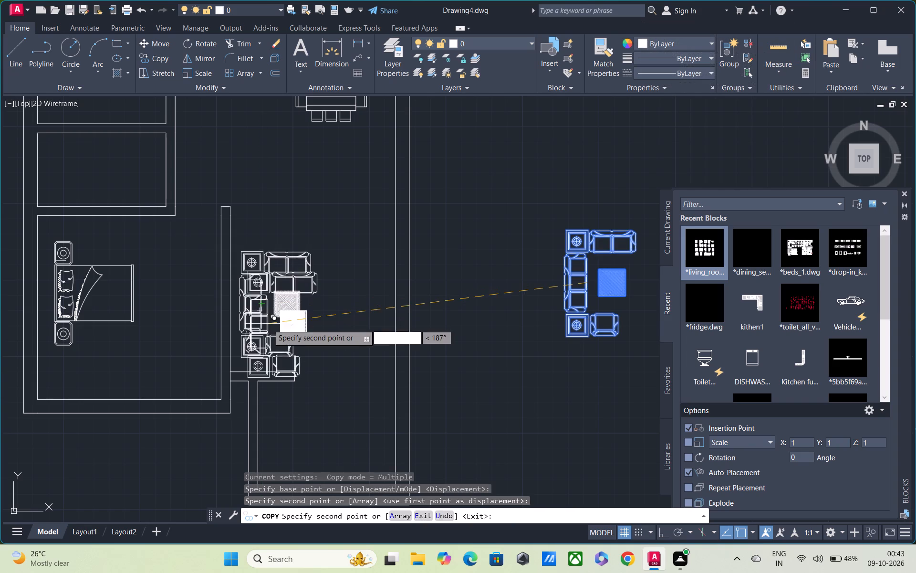
key("Escape")
Delete the leftover scaled sofa set outside the plan's right wall, including its remaining pieces.
middle_click_drag(510, 223, 343, 249)
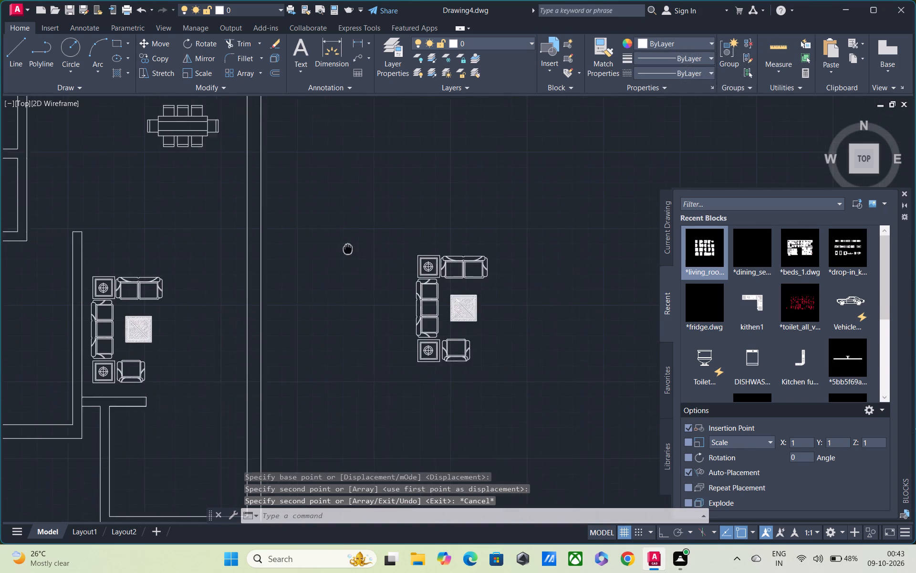
left_click_drag(344, 230, 368, 233)
left_click_drag(516, 359, 517, 368)
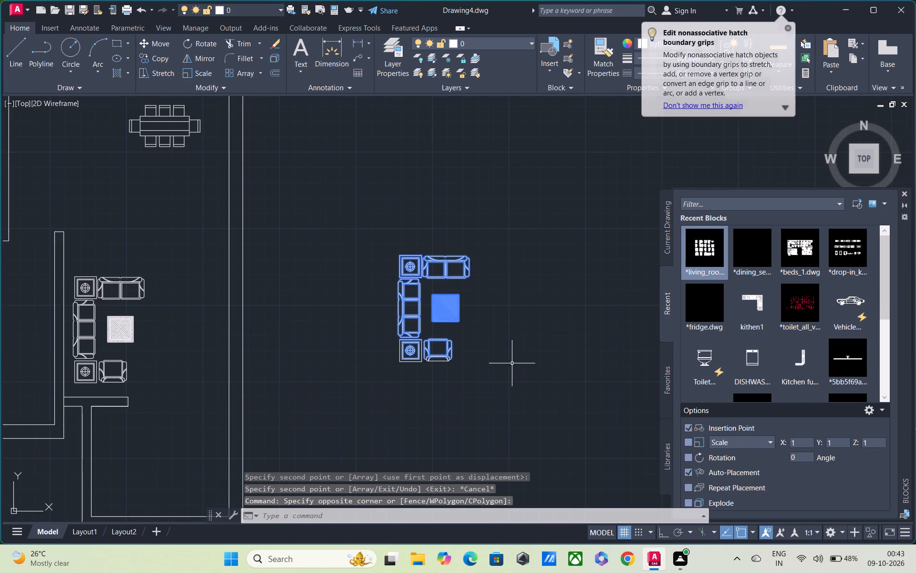
key("Delete")
scroll(466, 340, "up", 1)
scroll(466, 340, "down", 1)
left_click_drag(355, 314, 406, 353)
left_click(521, 430)
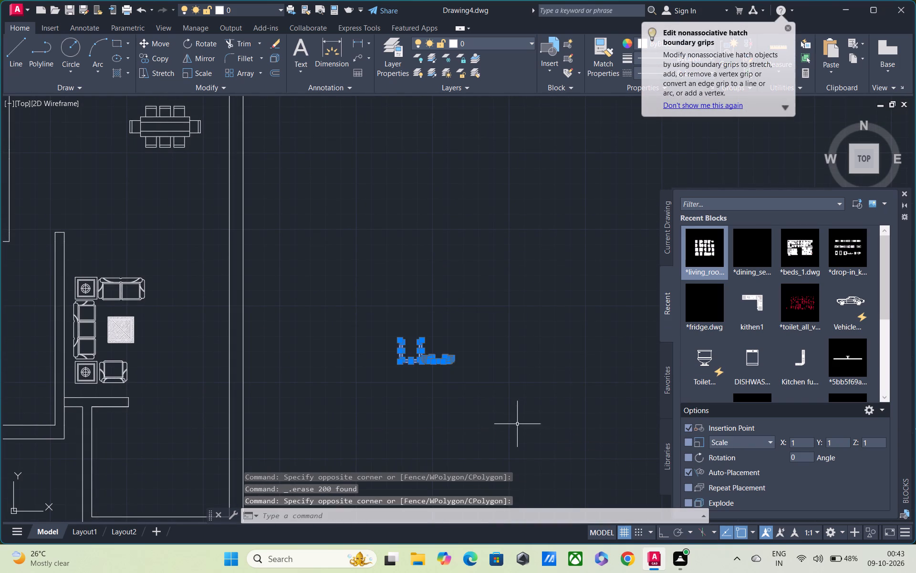
key("Delete")
Delete the whole sheet of exploded living room furniture to the left of the floor plan.
middle_click_drag(471, 369, 617, 409)
scroll(605, 396, "down", 3)
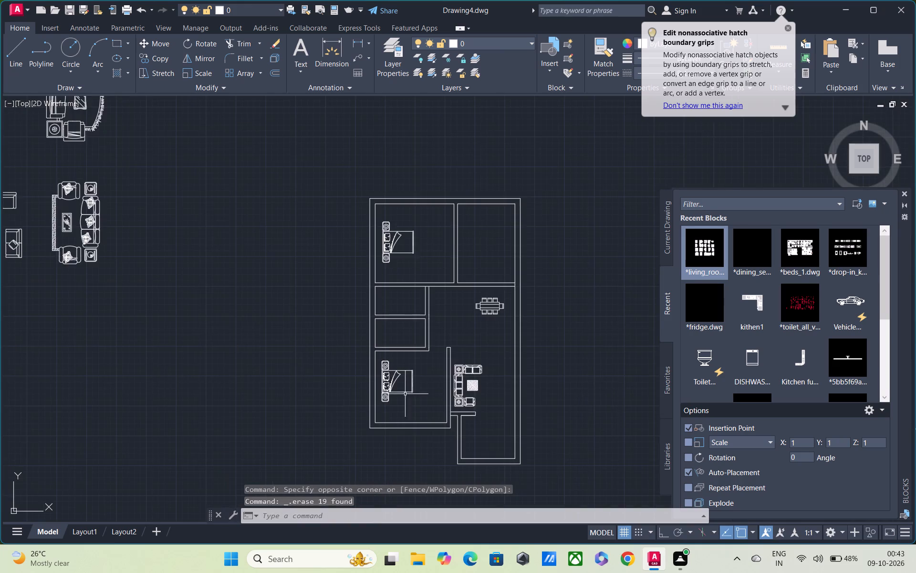
middle_click_drag(316, 394, 539, 434)
scroll(517, 412, "down", 2)
scroll(468, 392, "down", 1)
middle_click_drag(474, 407, 469, 436)
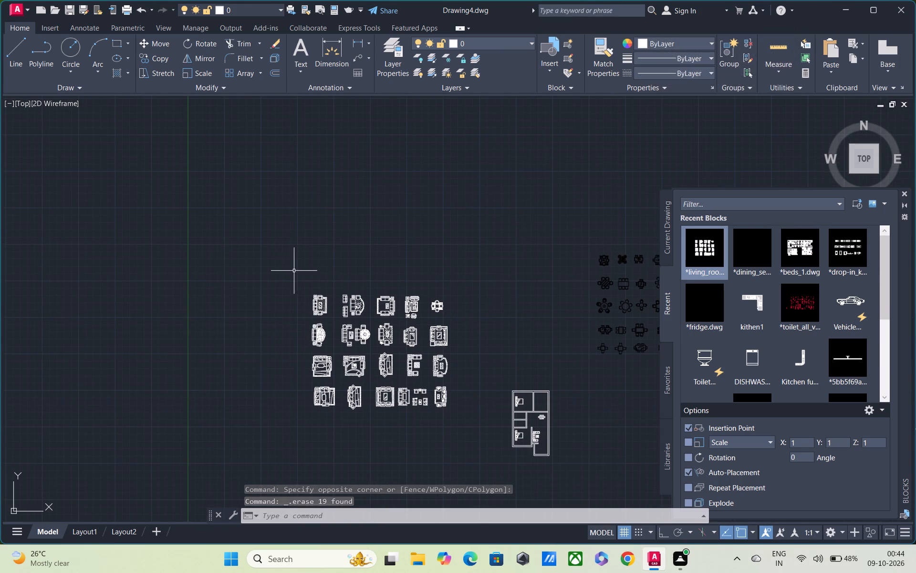
left_click_drag(293, 258, 316, 267)
left_click(459, 426)
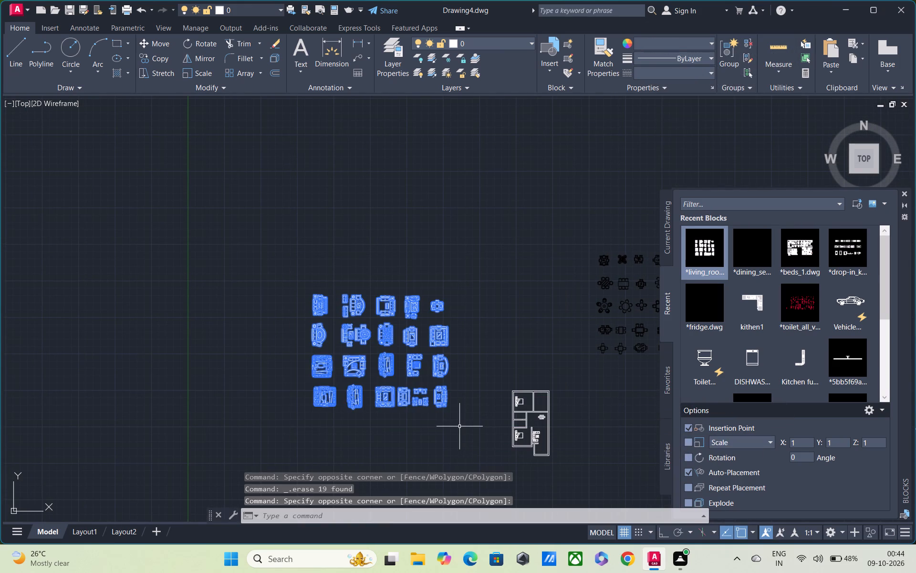
key("Delete")
Delete the whole sheet of dining sets above and to the right of the floor plan.
middle_click_drag(439, 397, 231, 396)
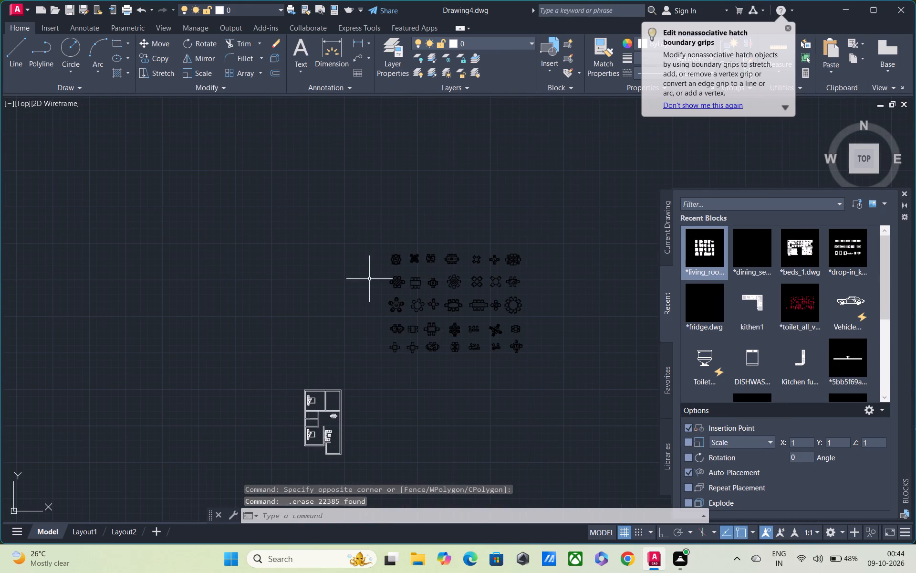
left_click_drag(371, 223, 394, 230)
left_click(574, 379)
key("Delete")
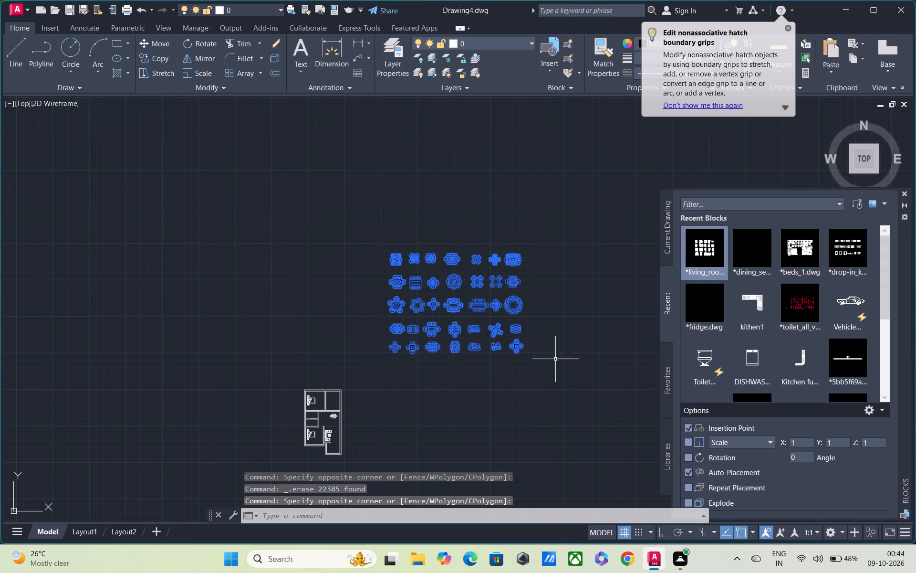
Insert the kithen1 block into the upper-right room of the floor plan, near its upper-right corner.
scroll(546, 352, "down", 1)
middle_click_drag(530, 349, 306, 349)
scroll(306, 349, "down", 2)
scroll(261, 382, "up", 1)
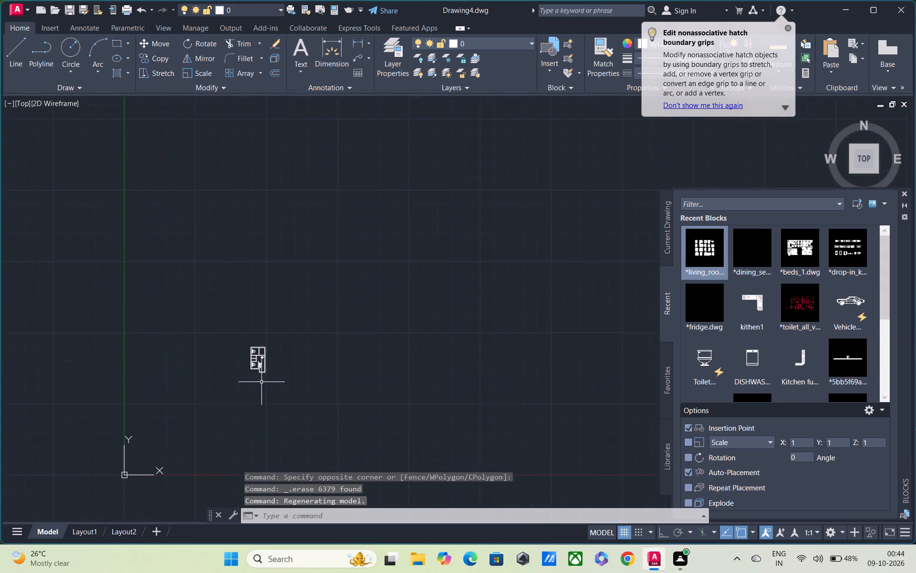
scroll(261, 382, "up", 1)
middle_click_drag(313, 399, 369, 453)
scroll(339, 424, "up", 2)
middle_click_drag(334, 409, 470, 452)
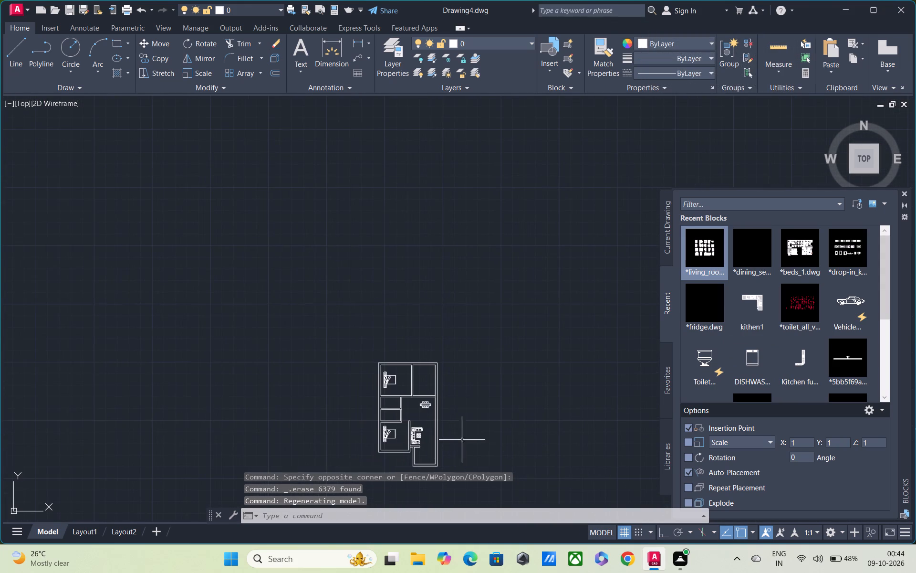
middle_click_drag(446, 422, 449, 458)
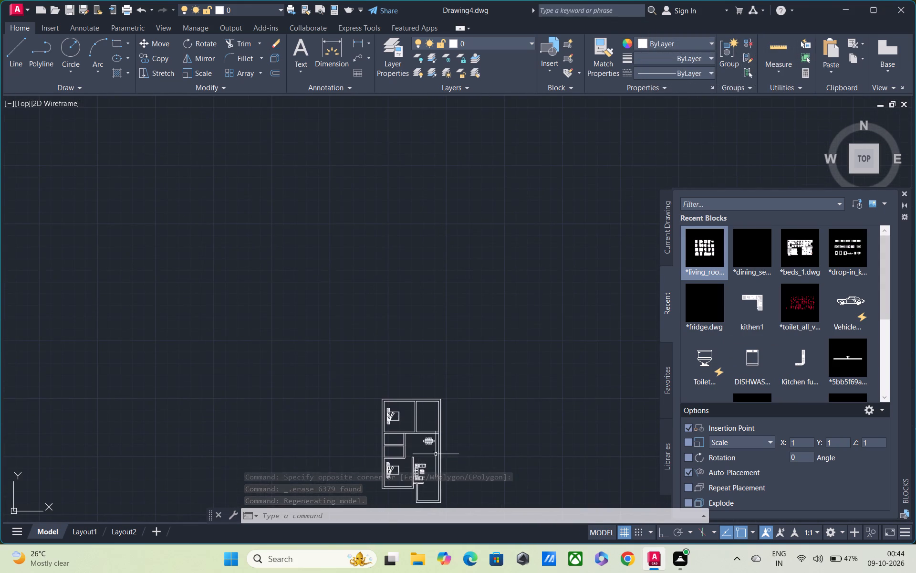
middle_click_drag(418, 440, 415, 473)
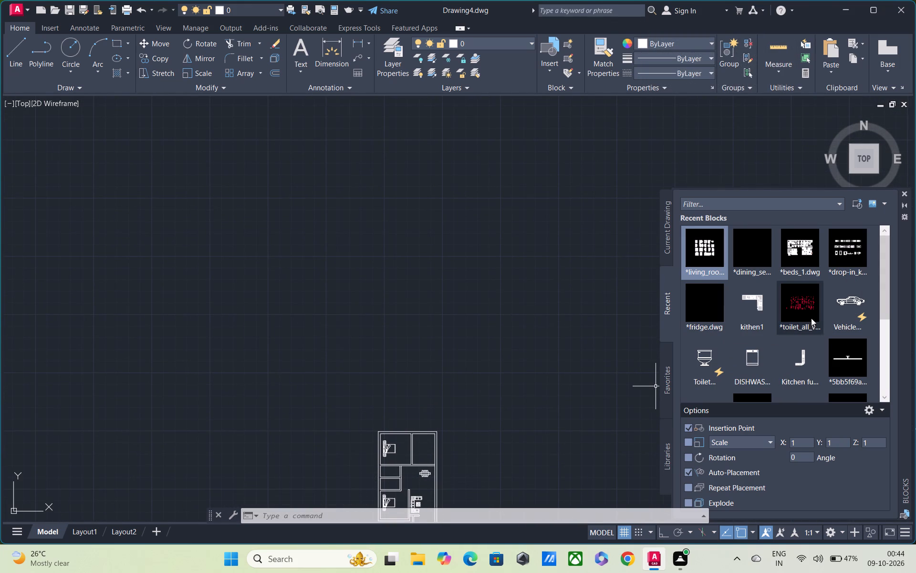
left_click(763, 314)
scroll(439, 441, "up", 1)
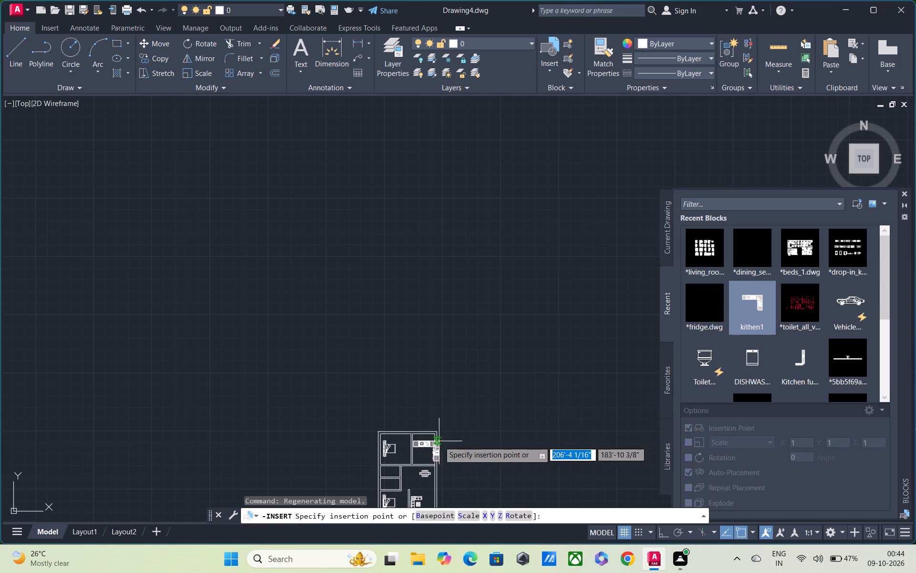
scroll(427, 436, "up", 2)
middle_click_drag(434, 408, 450, 368)
middle_click_drag(434, 430, 439, 379)
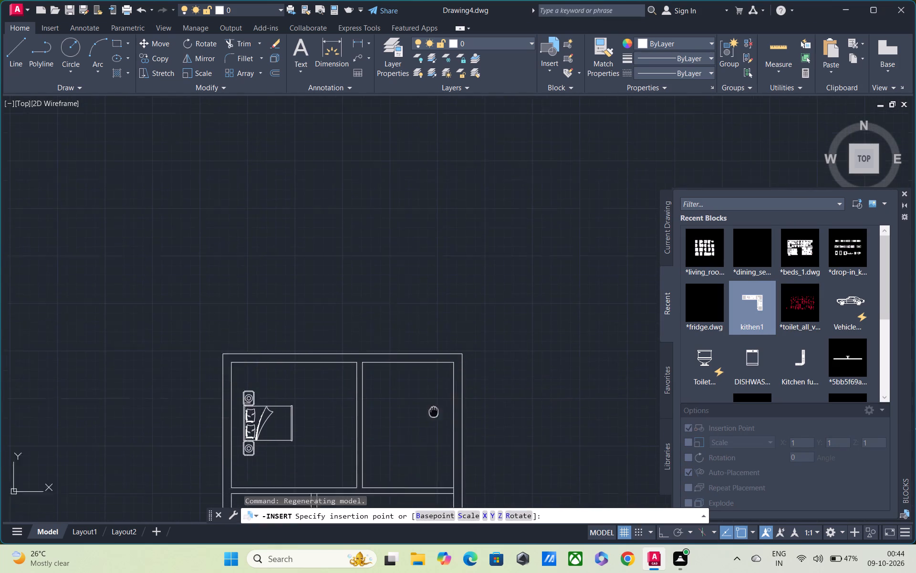
middle_click_drag(439, 379, 455, 333)
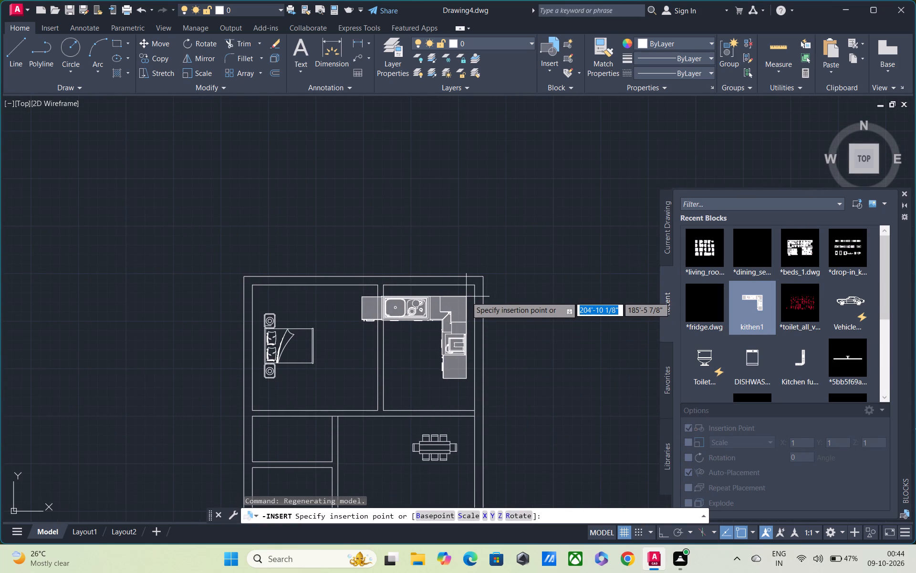
left_click(466, 297)
Scale the kitchen block down by a factor of about 5/8 so it fits within the upper-right room.
left_click(427, 307)
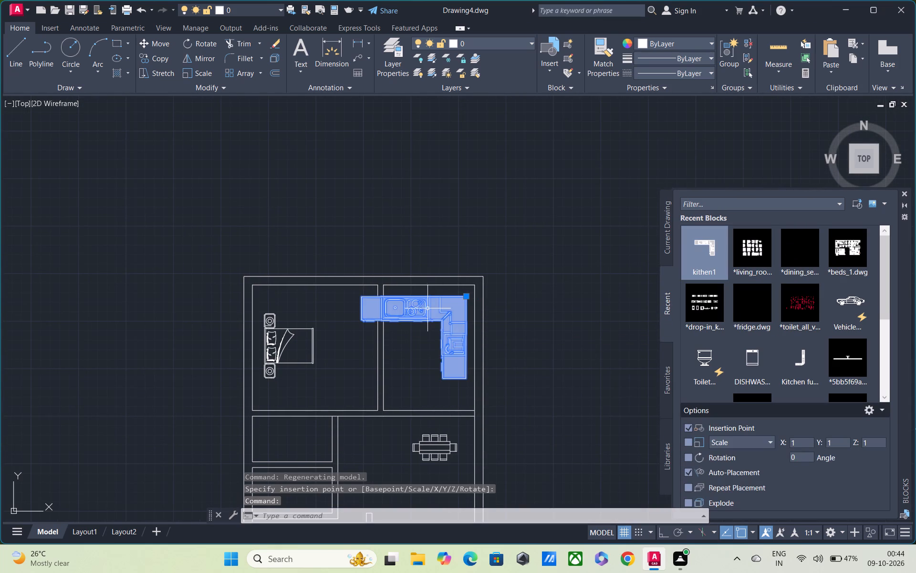
key("s")
key("c")
key("space")
left_click(448, 304)
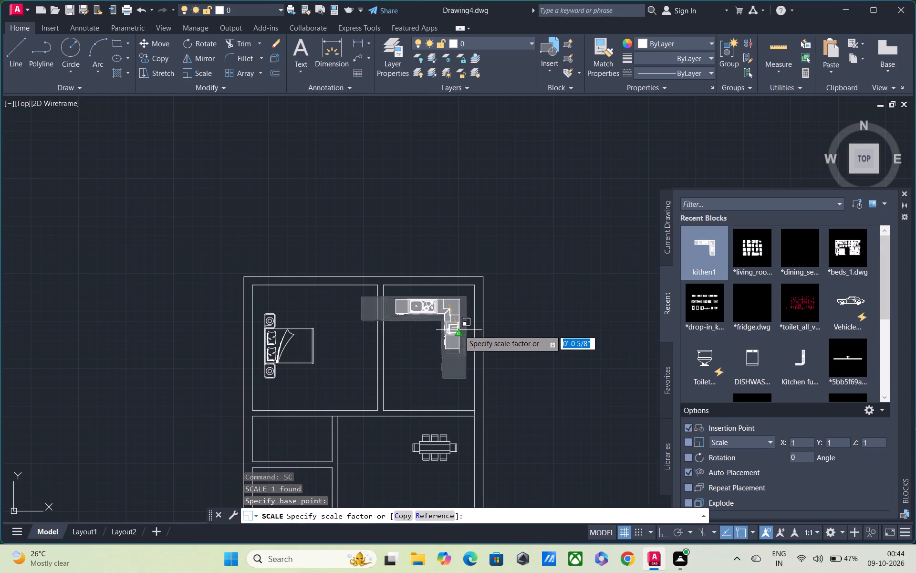
left_click(459, 330)
key("grave")
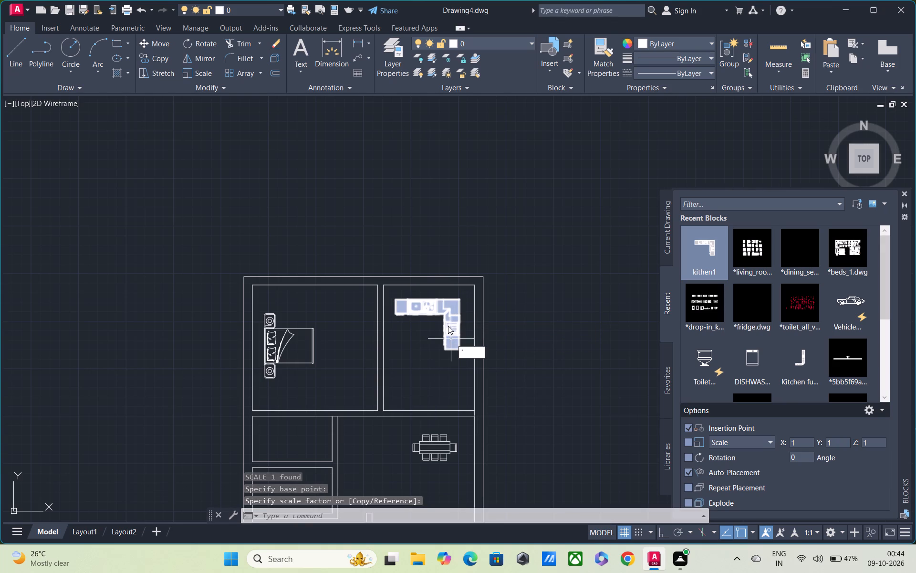
key("Escape")
key("Escape")
Change the kitchen block's colour to black (0,0,0).
left_click(448, 317)
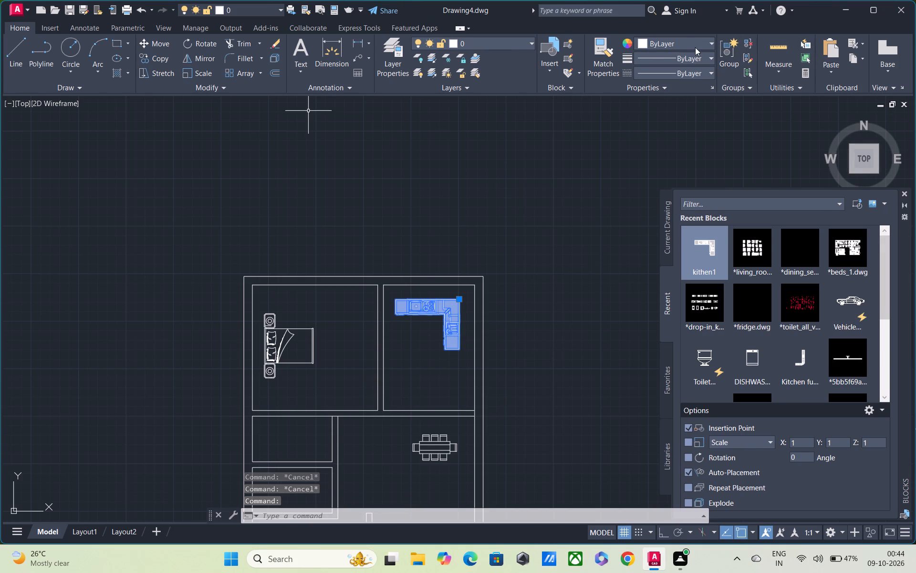
left_click(651, 41)
left_click(640, 83)
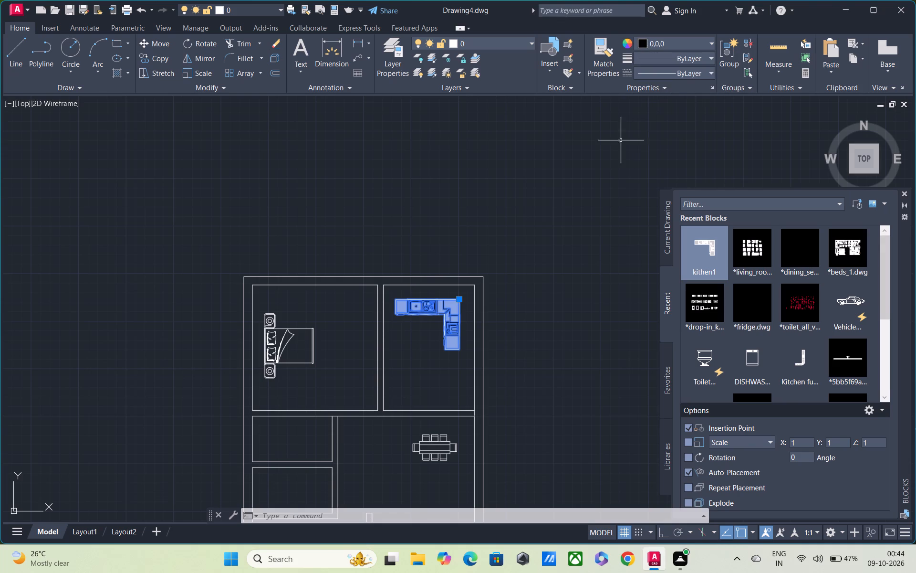
key("Escape")
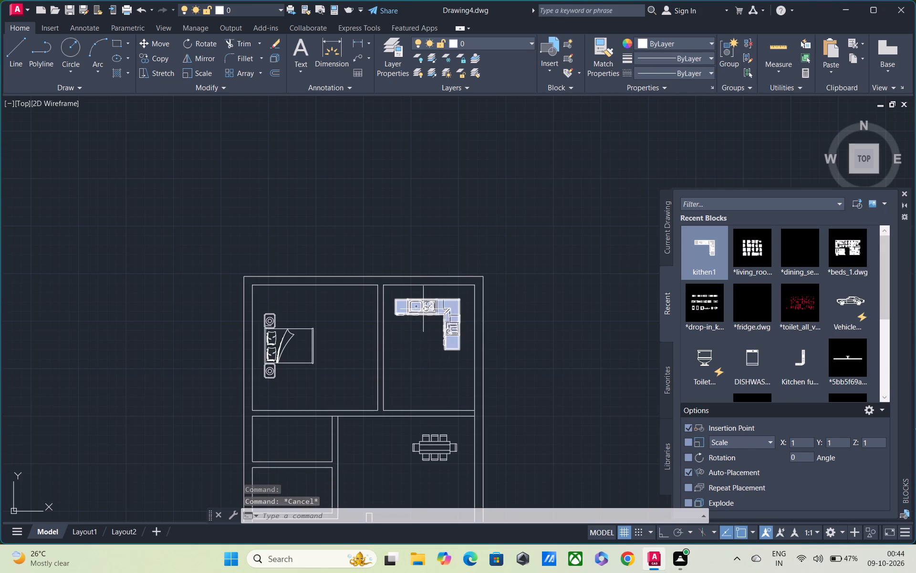
Scale the kitchen block up slightly from the lower corner of its left end, keeping it inside the room.
left_click(423, 309)
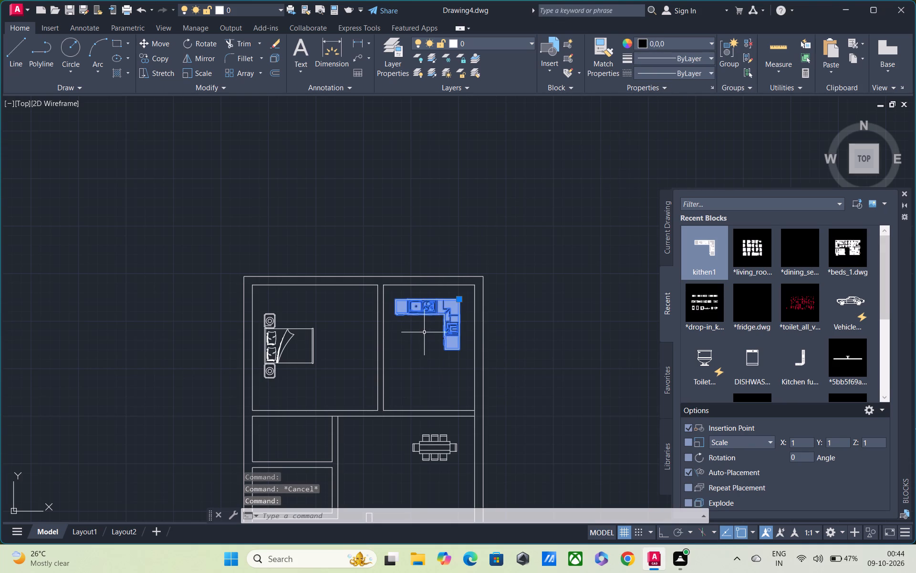
key("s")
key("c")
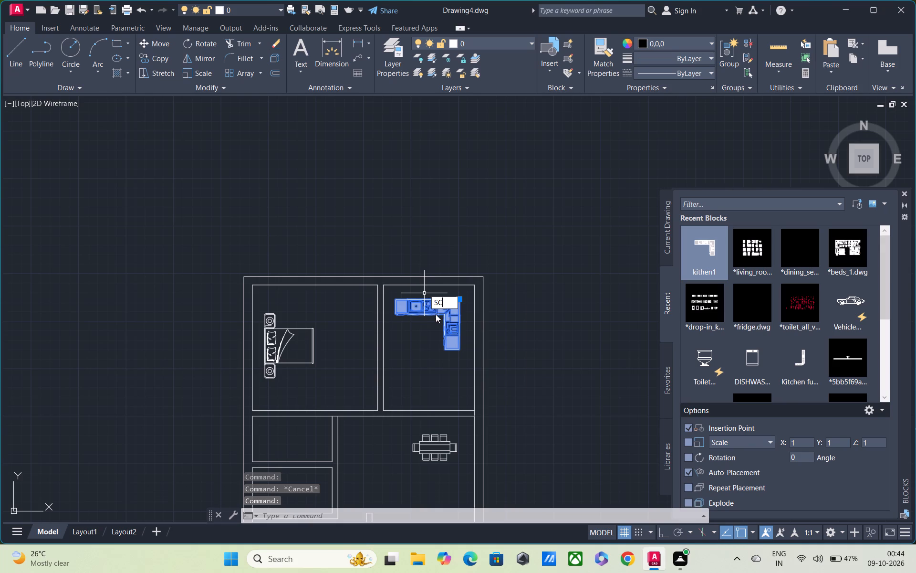
key("space")
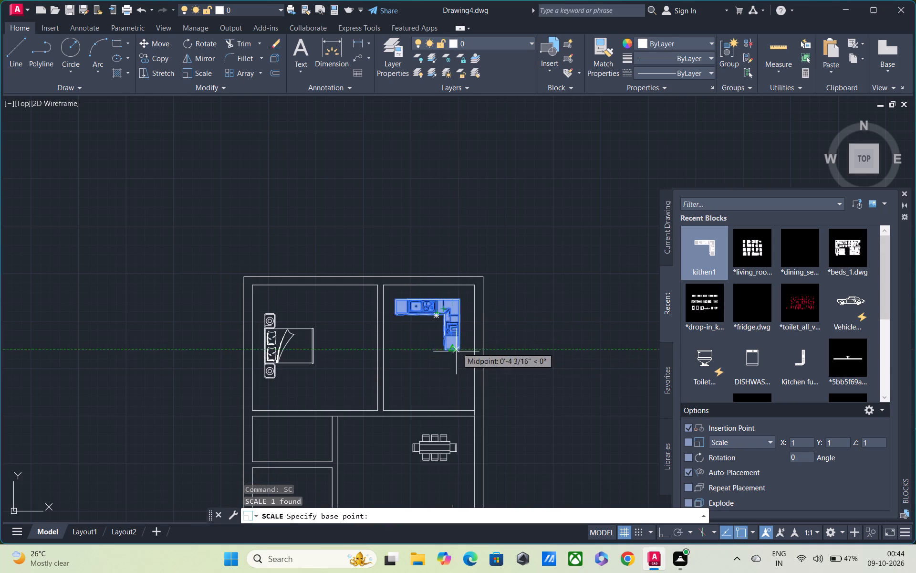
left_click(393, 313)
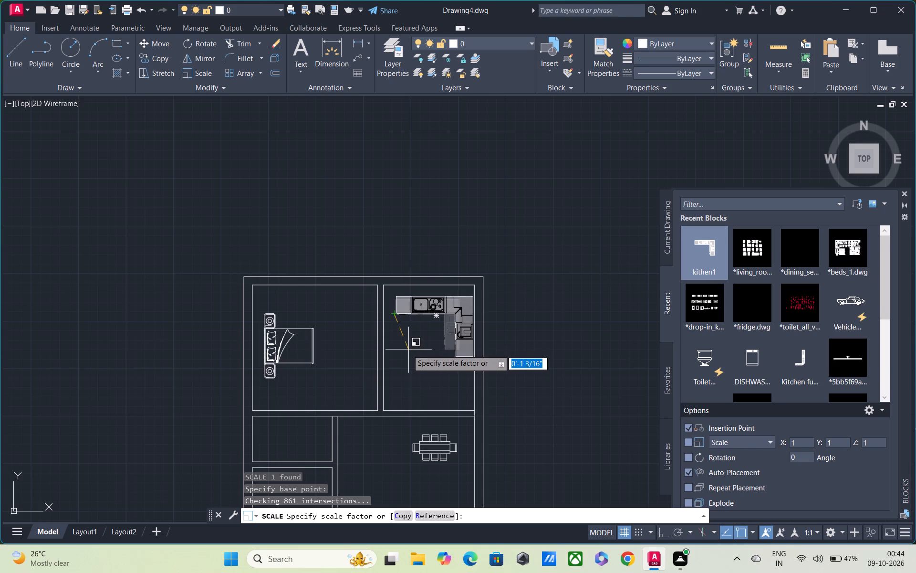
left_click(404, 348)
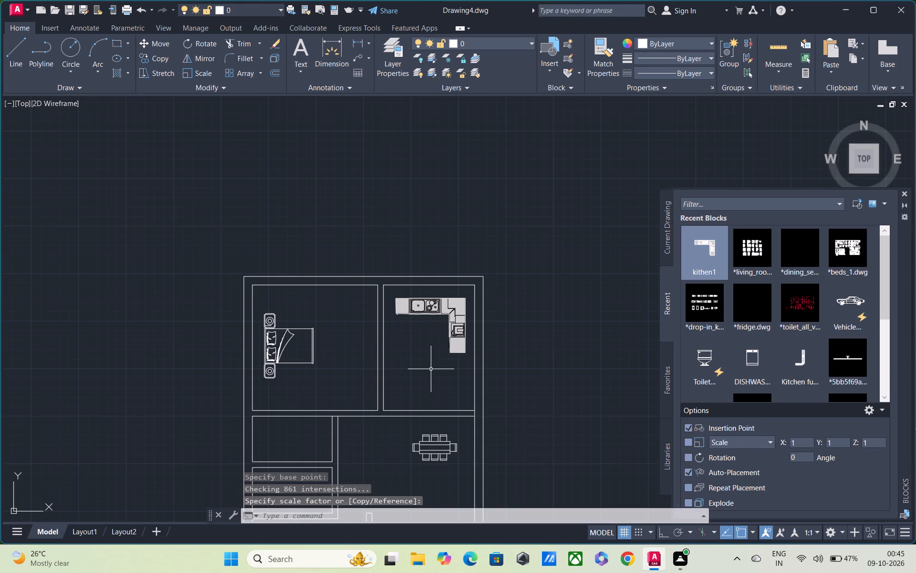
Insert the recent toilet_all_v... block sheet in the empty area above and to the left of the floor plan.
scroll(403, 410, "up", 1)
middle_click_drag(403, 410, 415, 340)
scroll(412, 401, "down", 1)
middle_click_drag(379, 458, 379, 395)
scroll(463, 386, "down", 2)
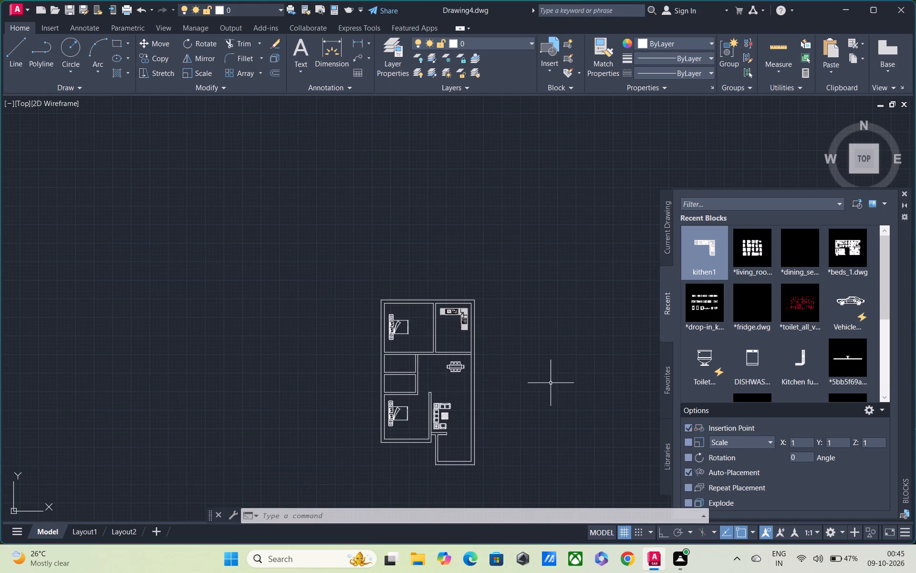
left_click(803, 310)
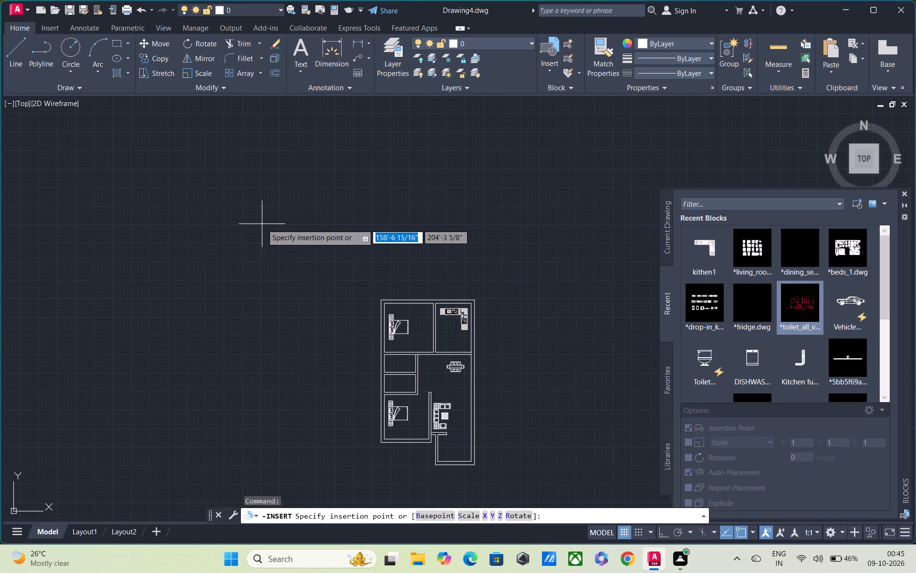
left_click(231, 218)
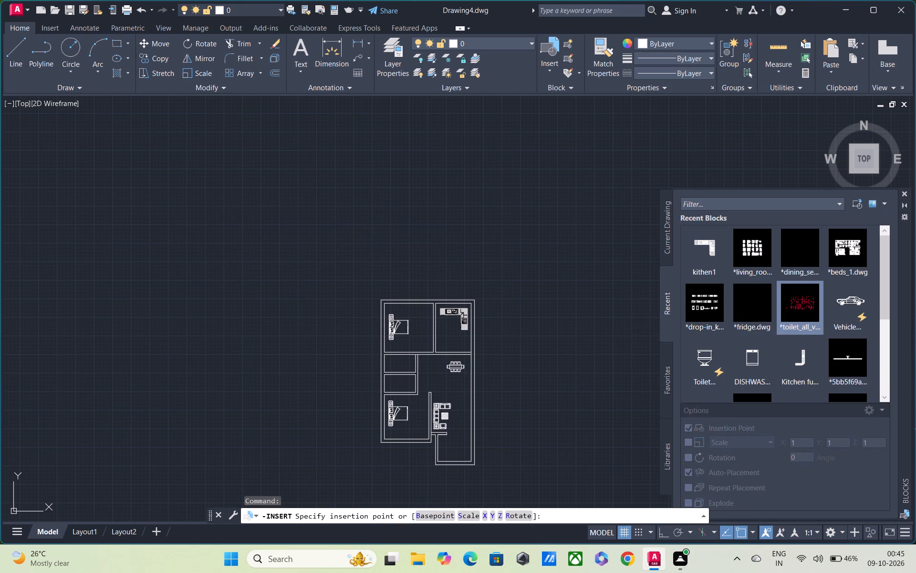
Explode the inserted toilet block sheet.
scroll(231, 257, "down", 2)
middle_click_drag(261, 240, 243, 408)
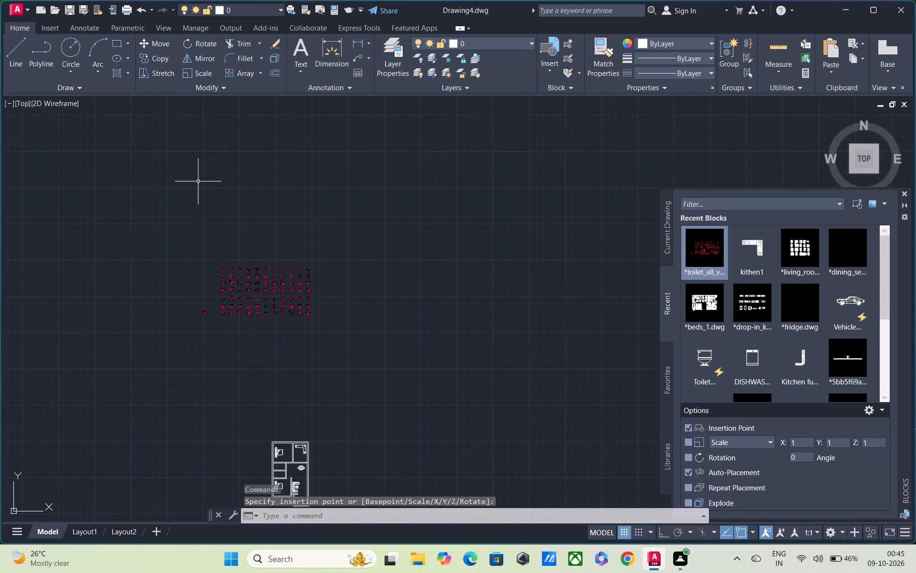
left_click_drag(146, 249, 198, 254)
left_click(409, 384)
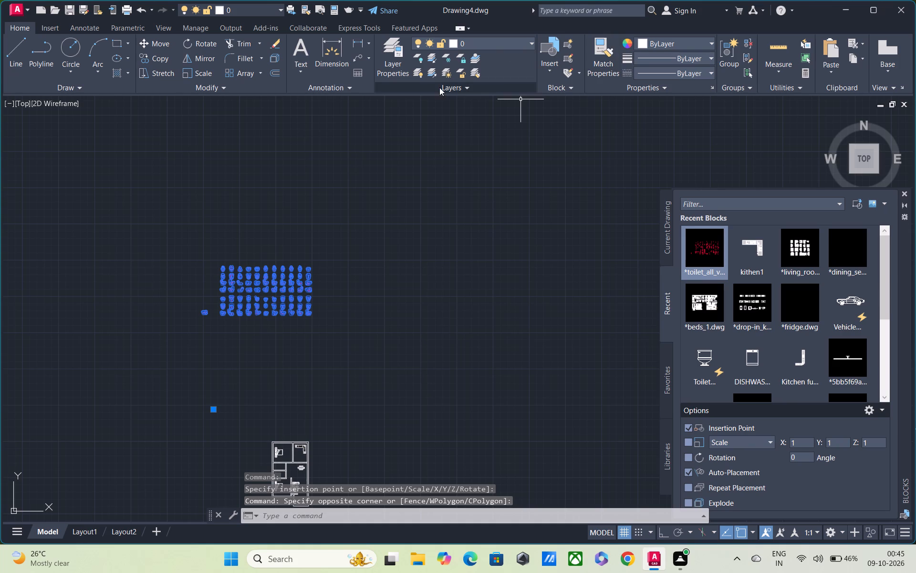
key("x")
key("space")
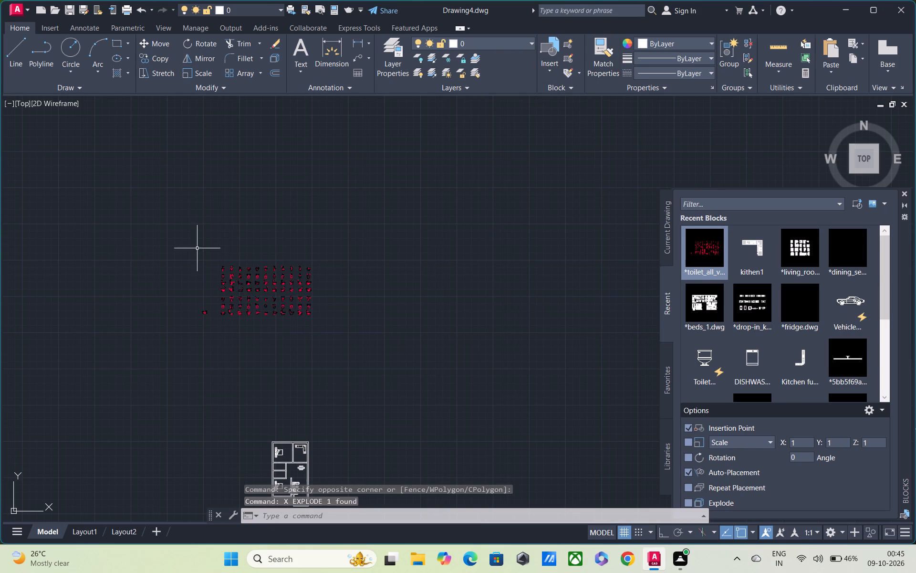
Set the colour of all the exploded toilet pieces to ByBlock.
left_click(188, 232)
left_click_drag(354, 366, 355, 362)
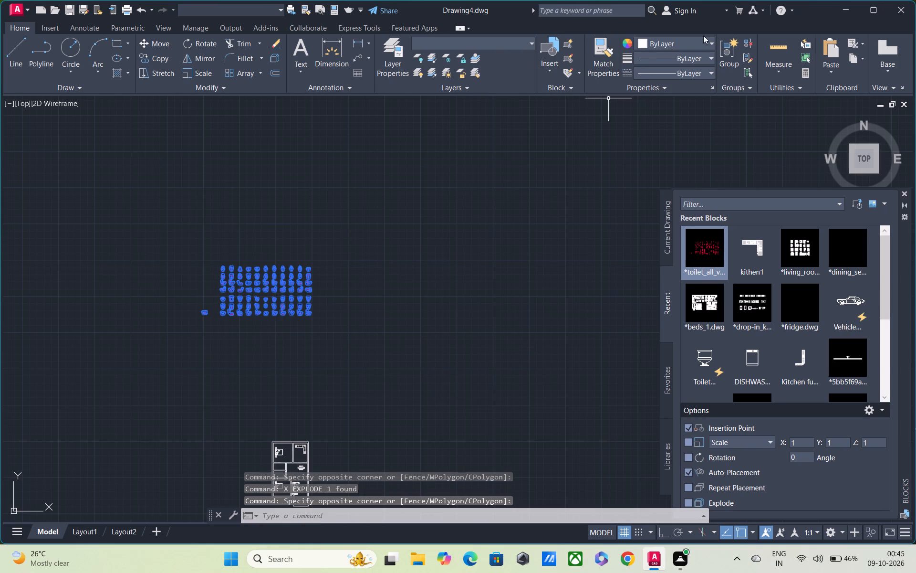
left_click(680, 41)
left_click(645, 64)
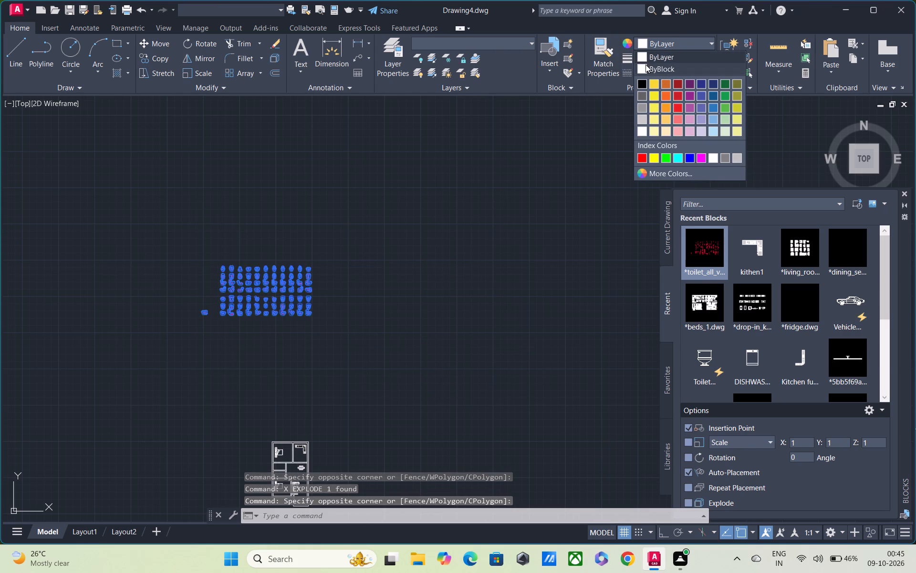
key("Escape")
Copy the fourth top-view toilet in the sheet's second-lowest row into the upper of the two small rooms between the bedrooms.
scroll(182, 311, "up", 2)
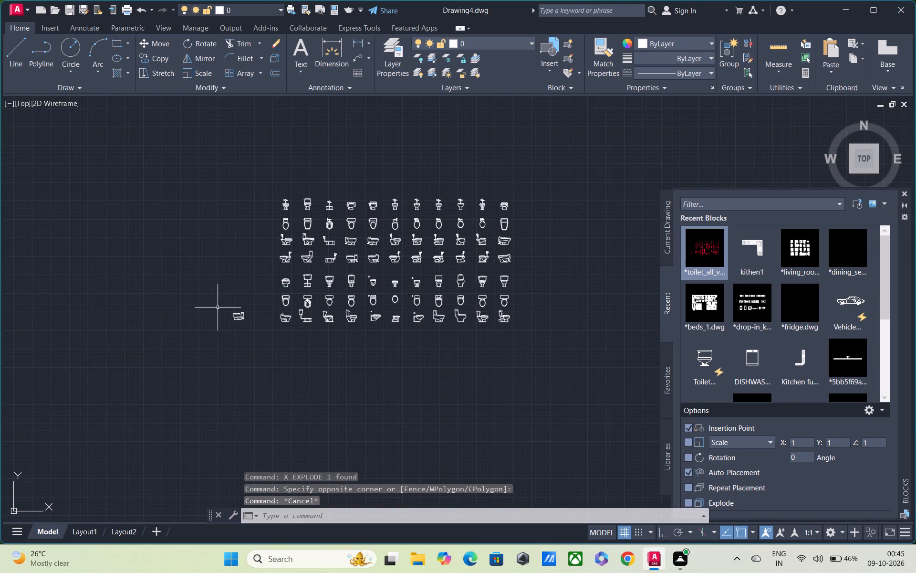
scroll(333, 297, "up", 2)
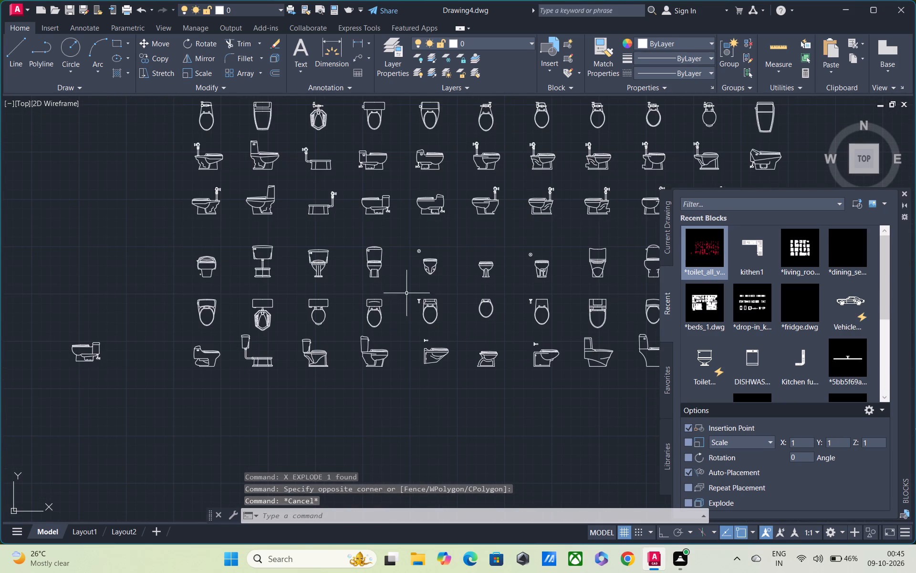
left_click(341, 293)
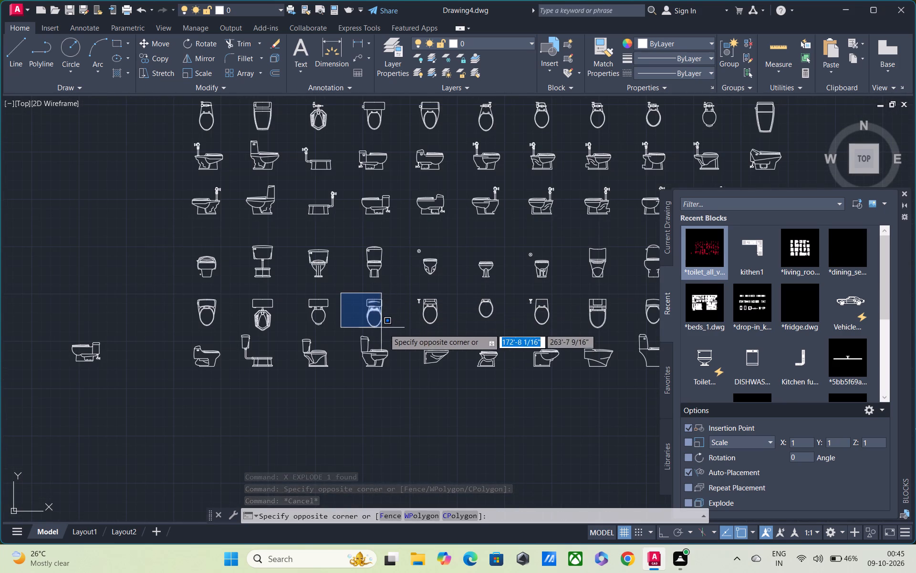
left_click(395, 332)
key("c")
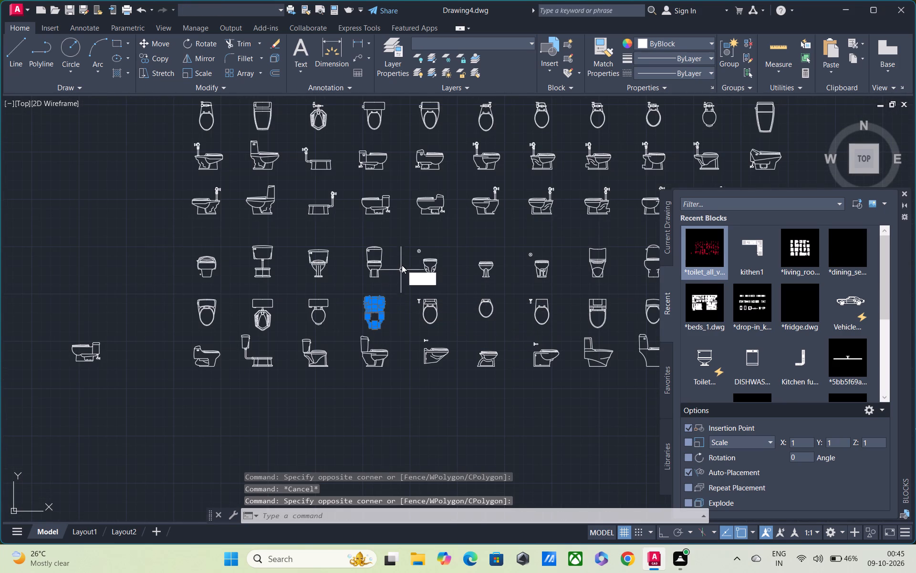
type("O")
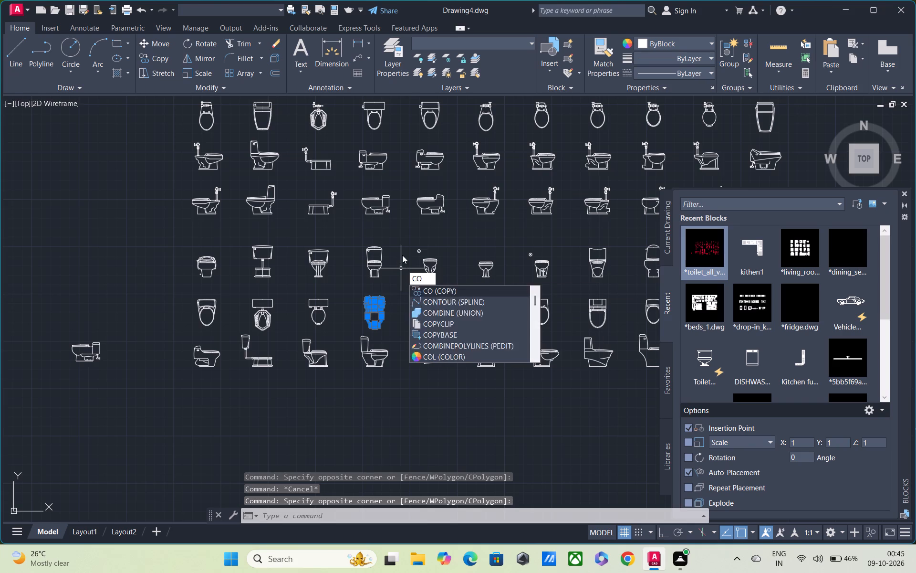
key("space")
left_click(375, 302)
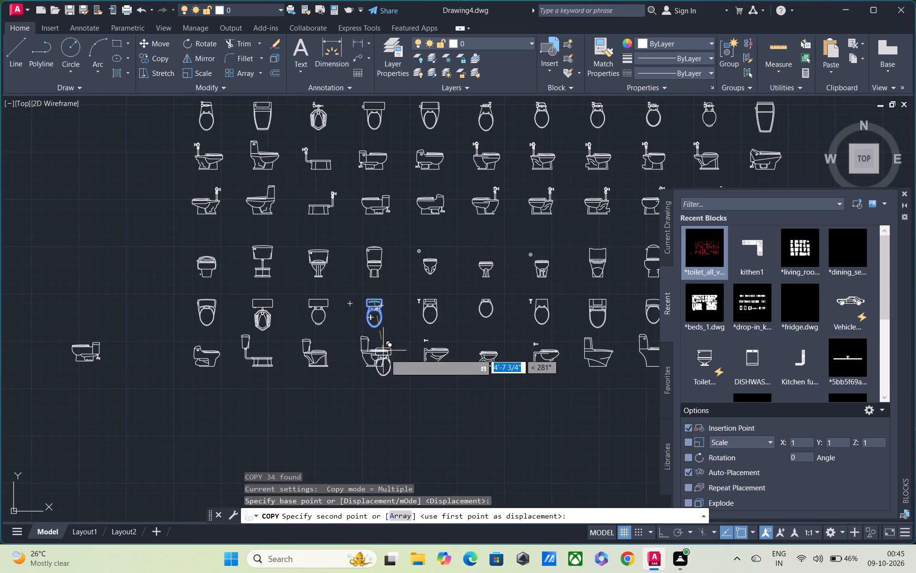
scroll(387, 359, "down", 2)
middle_click_drag(390, 368, 373, 218)
middle_click_drag(395, 401, 395, 205)
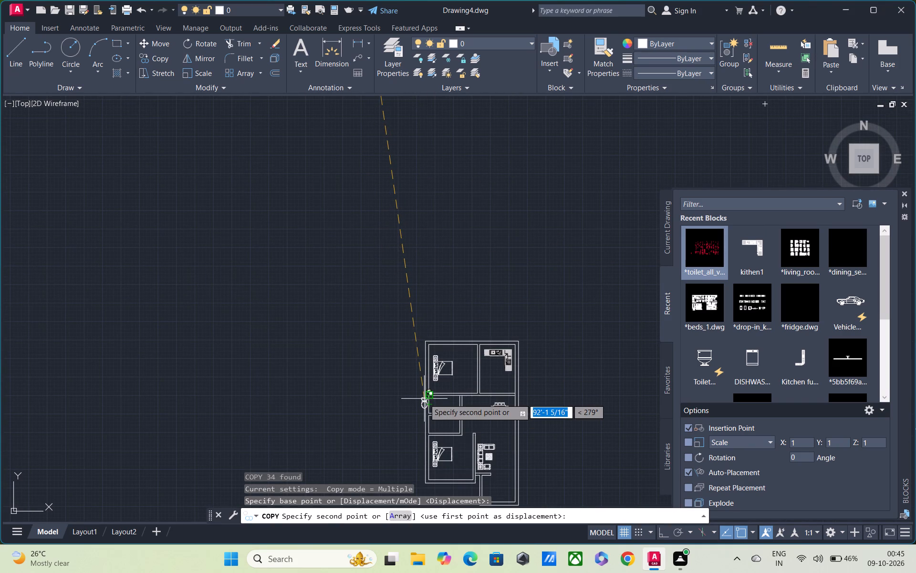
scroll(424, 399, "up", 1)
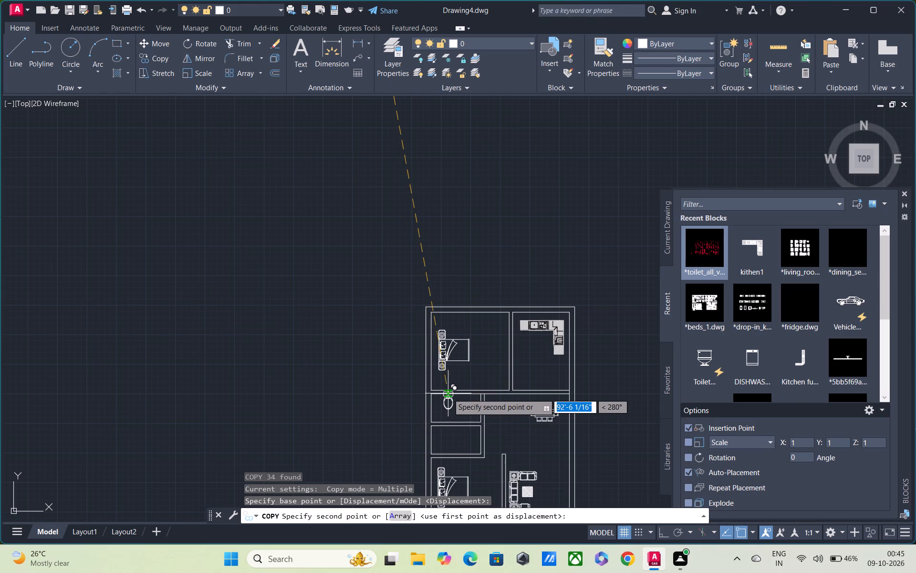
middle_click_drag(448, 389, 447, 305)
scroll(443, 324, "up", 3)
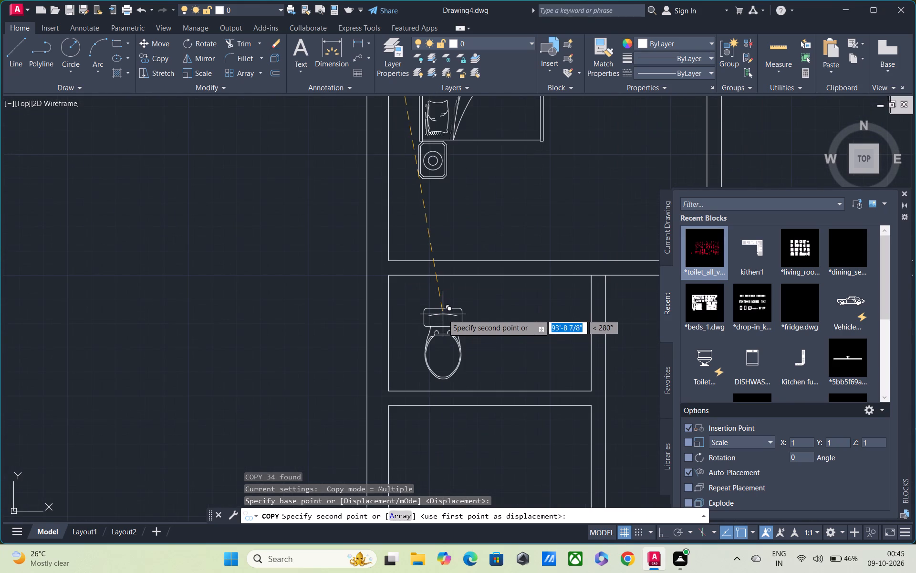
left_click(442, 308)
key("Escape")
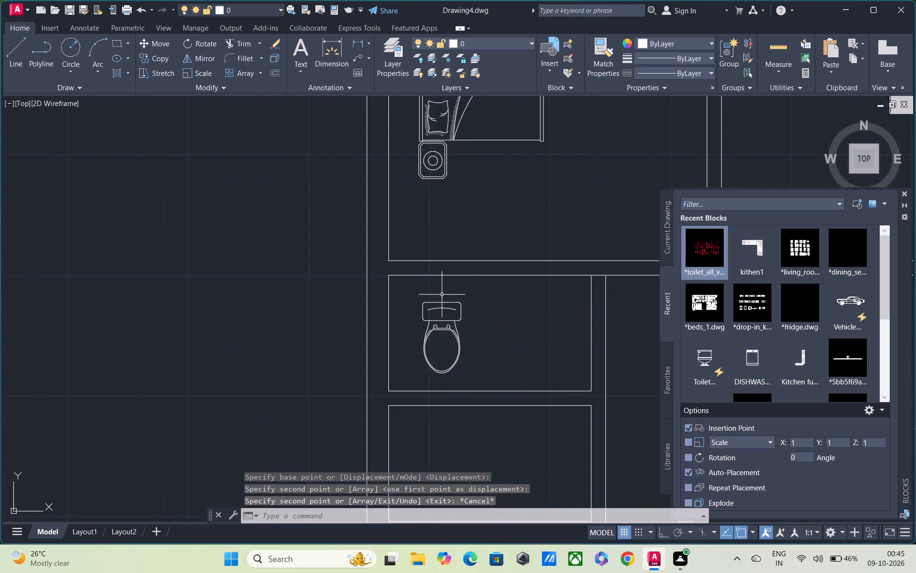
Rotate the copied toilet 180° about the joint between tank and bowl so its tank faces the room's lower wall.
left_click(409, 293)
left_click(479, 377)
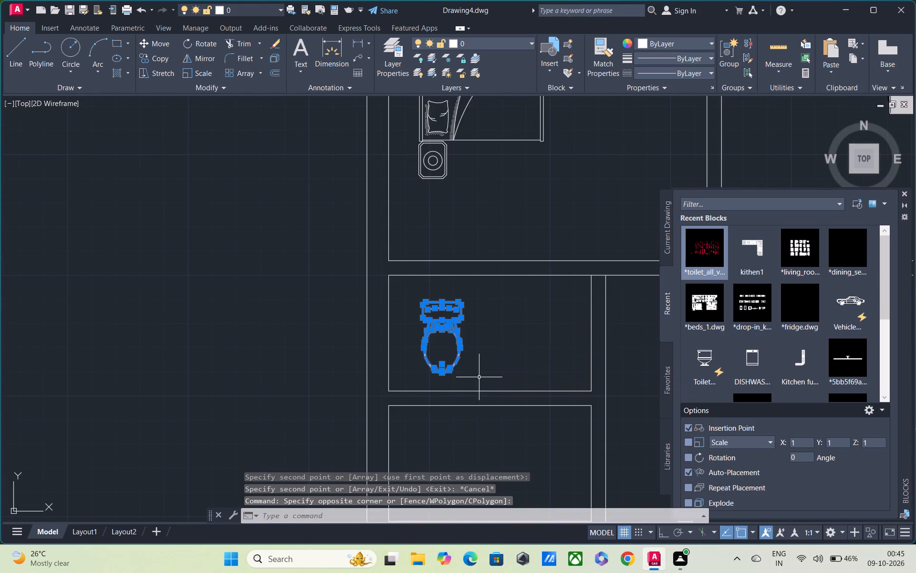
key("r")
type("O")
key("space")
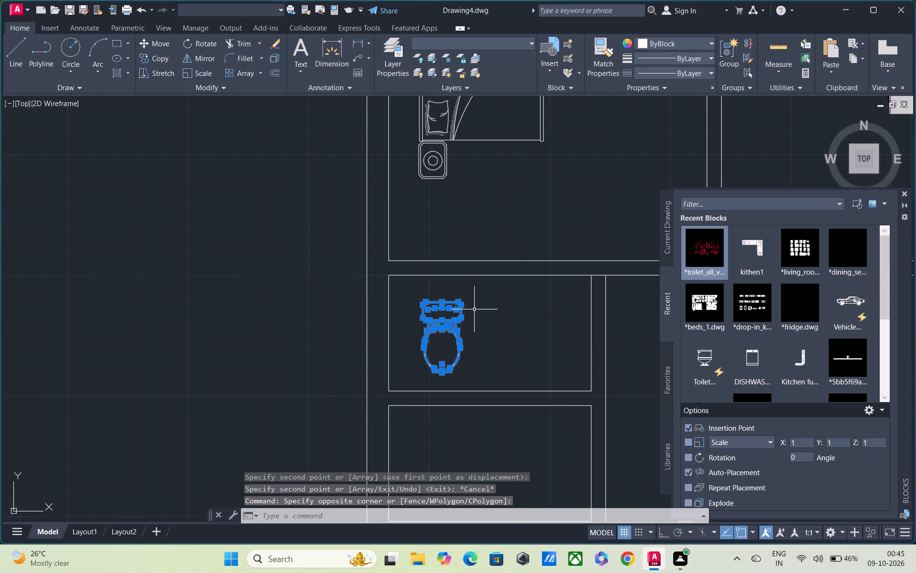
left_click(439, 327)
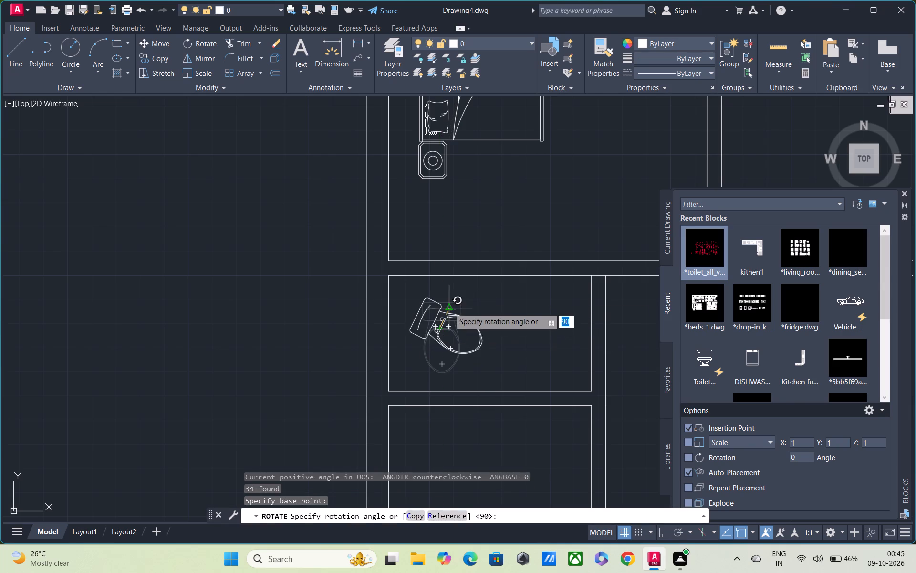
left_click(364, 328)
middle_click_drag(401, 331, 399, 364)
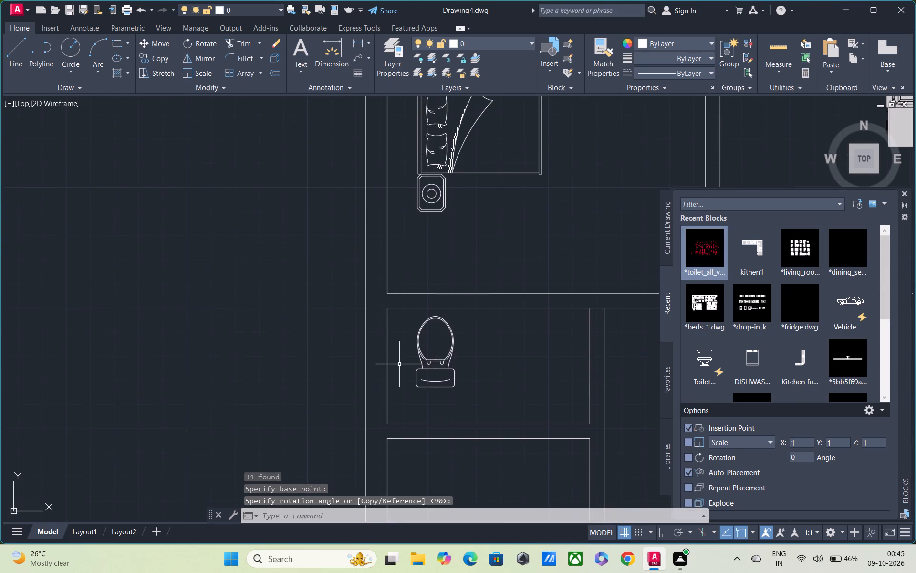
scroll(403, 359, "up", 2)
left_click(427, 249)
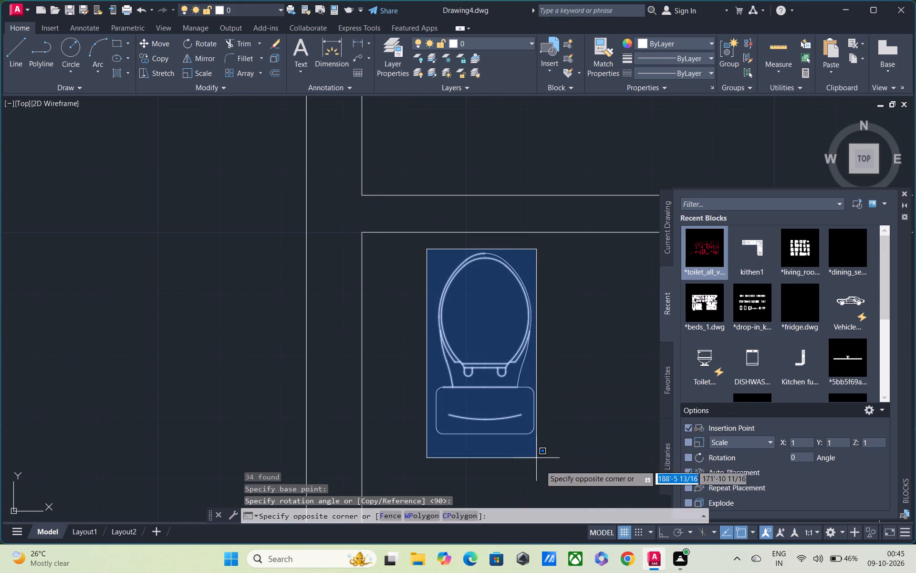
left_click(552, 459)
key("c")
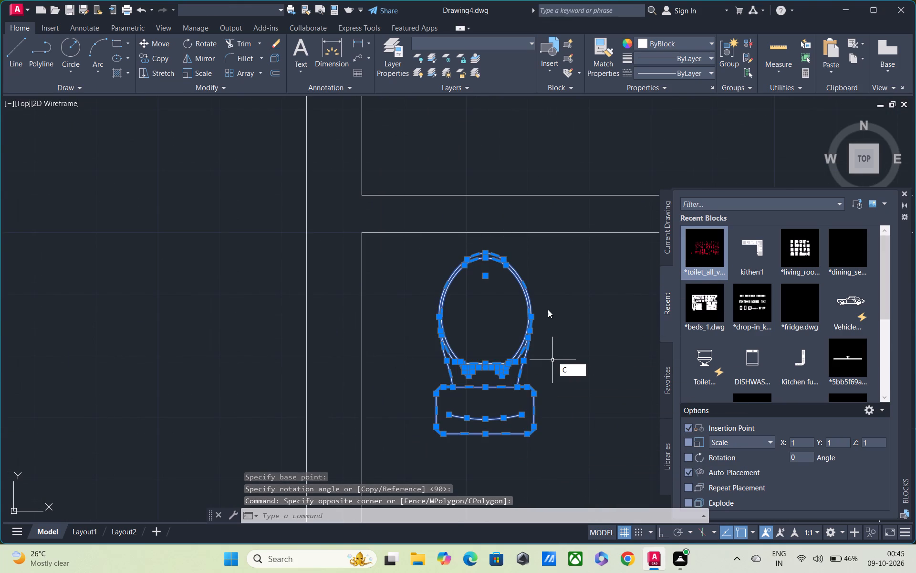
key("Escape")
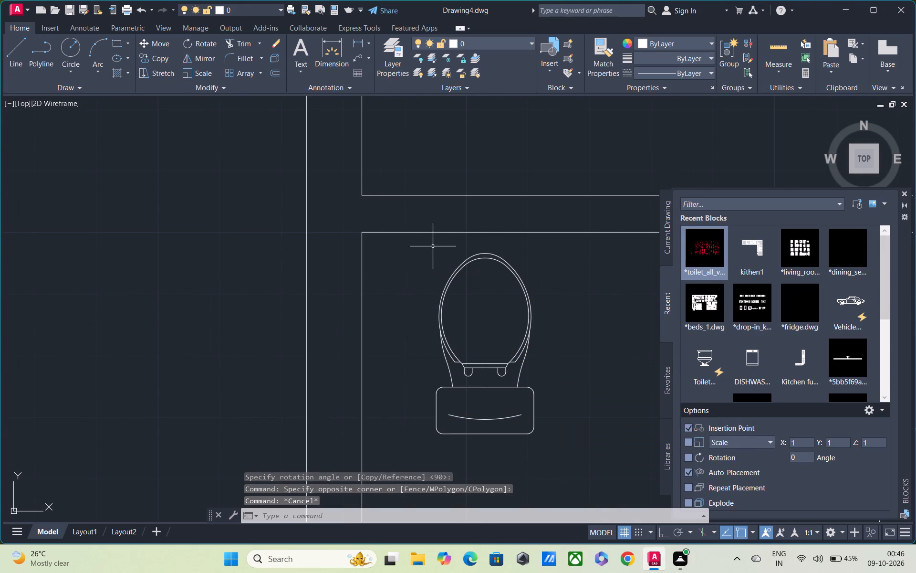
Move the rotated toilet down about 1 ft so its tank sits close to the room's lower wall.
left_click(429, 243)
left_click(571, 465)
key("m")
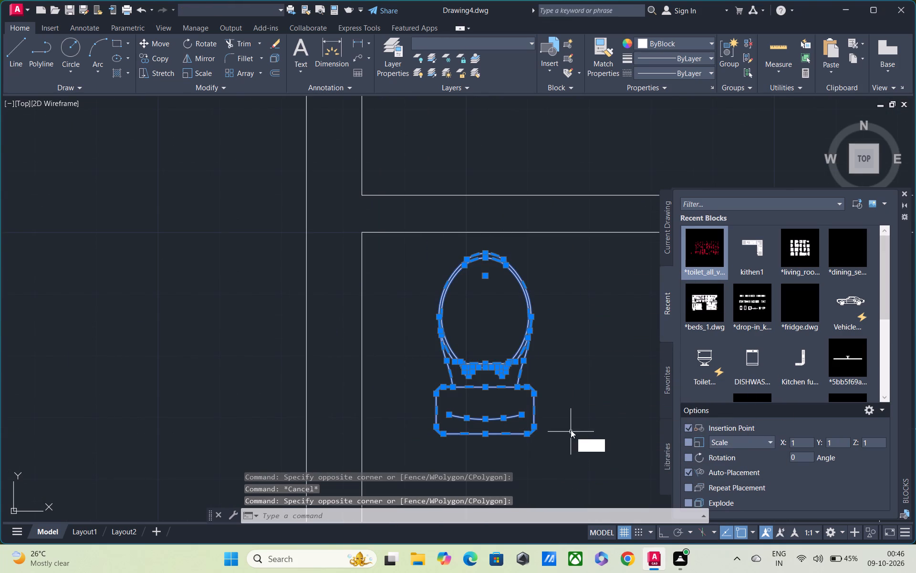
key("space")
left_click(484, 380)
middle_click_drag(480, 443, 480, 304)
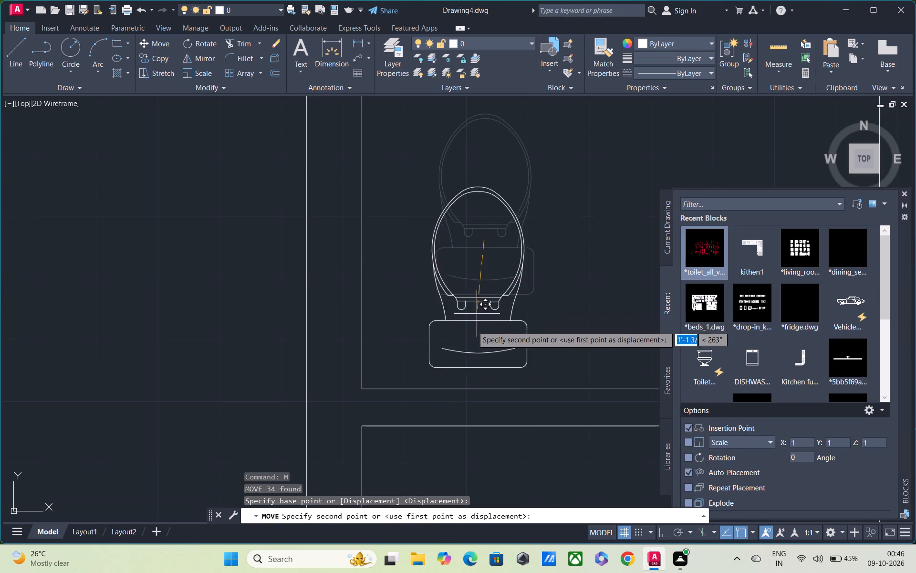
left_click(477, 308)
Copy the toilet straight down into the lower small room, with its tank near that room's lower wall.
middle_click_drag(474, 371, 475, 291)
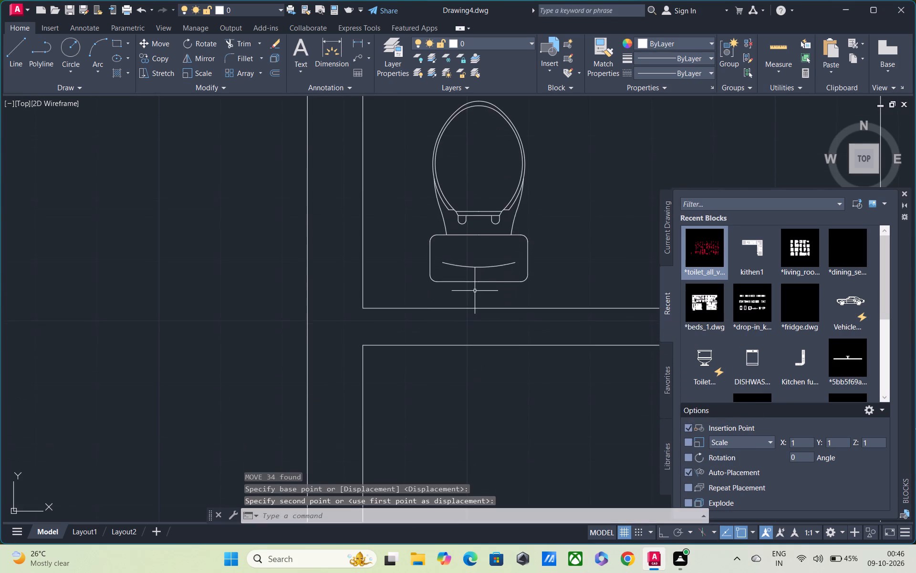
scroll(475, 291, "down", 1)
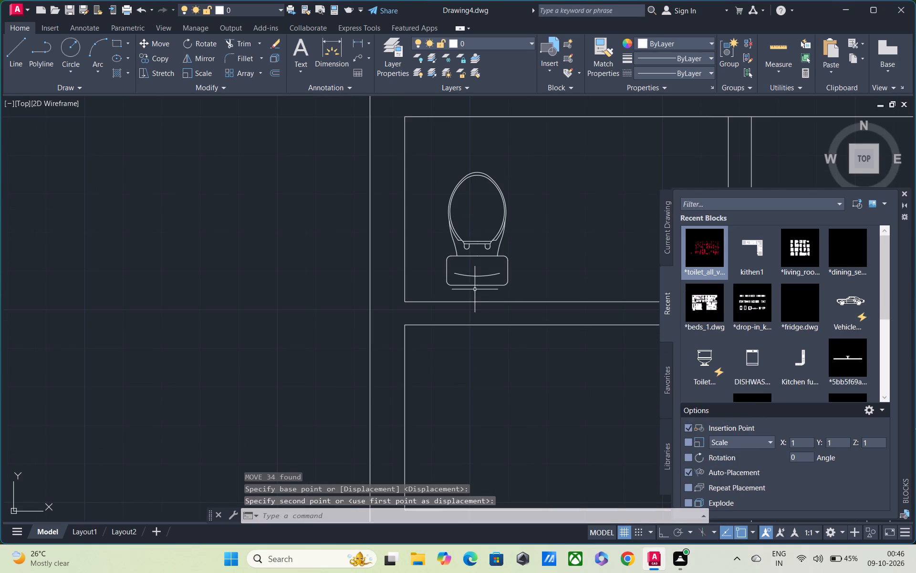
left_click(438, 156)
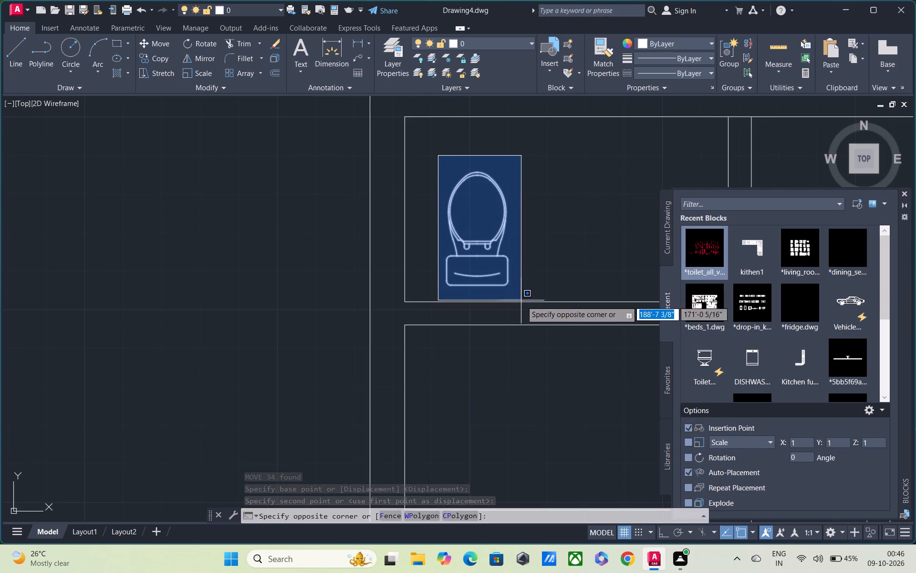
left_click(521, 301)
key("c")
key("o")
key("space")
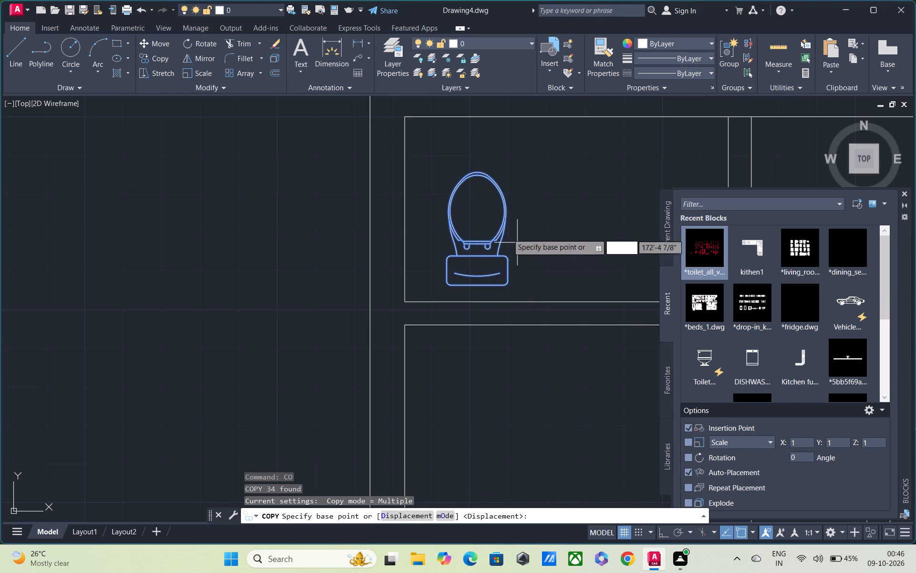
left_click(471, 269)
scroll(470, 340, "down", 1)
middle_click_drag(469, 351, 471, 299)
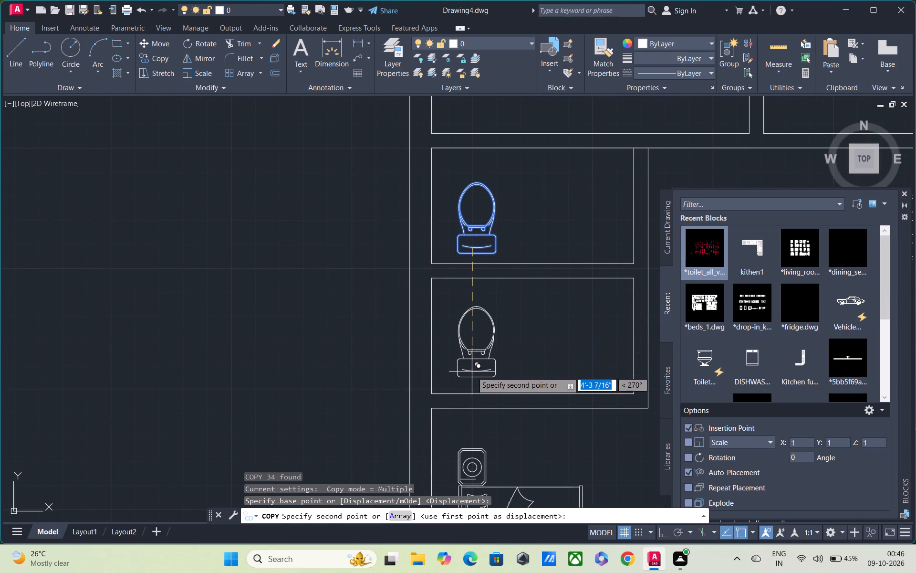
left_click(471, 380)
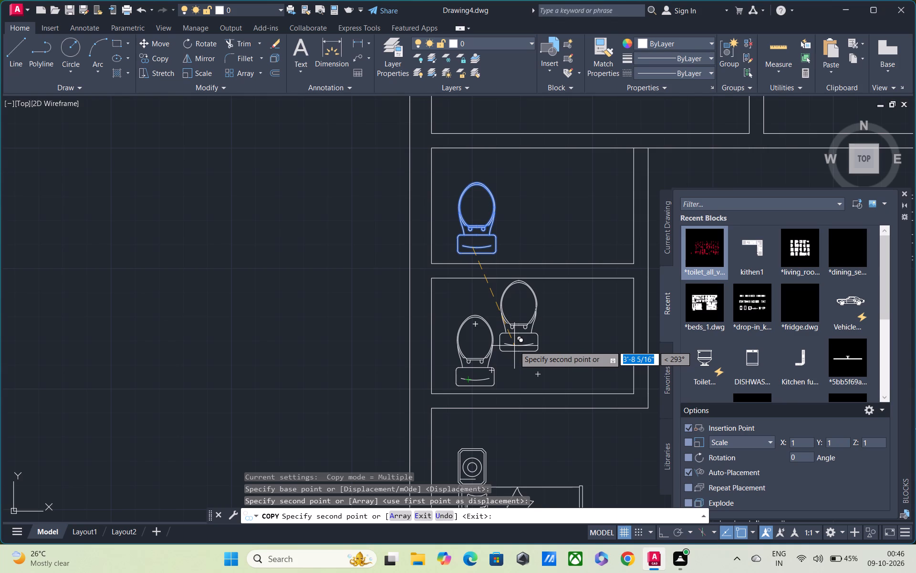
scroll(514, 346, "down", 1)
middle_click_drag(502, 357, 479, 247)
scroll(477, 277, "down", 2)
middle_click_drag(487, 329, 461, 304)
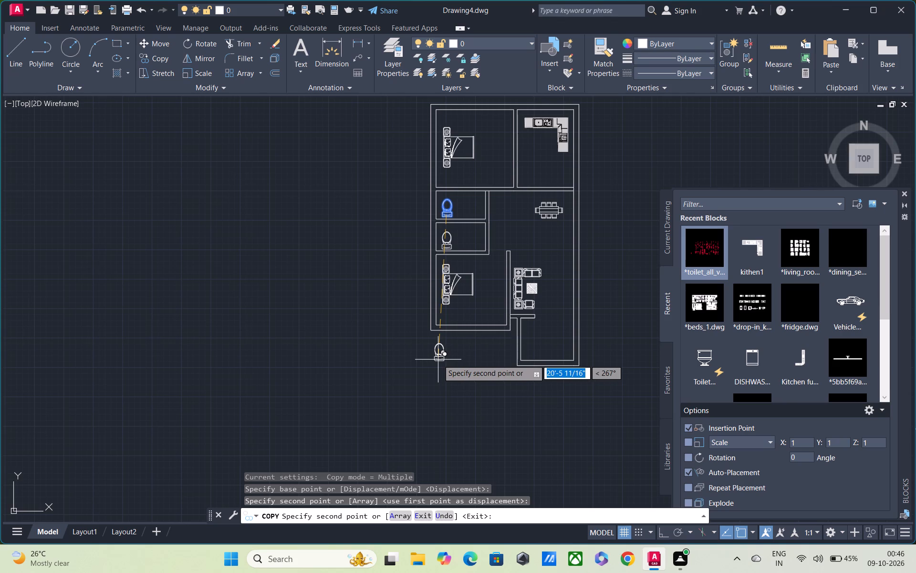
key("Escape")
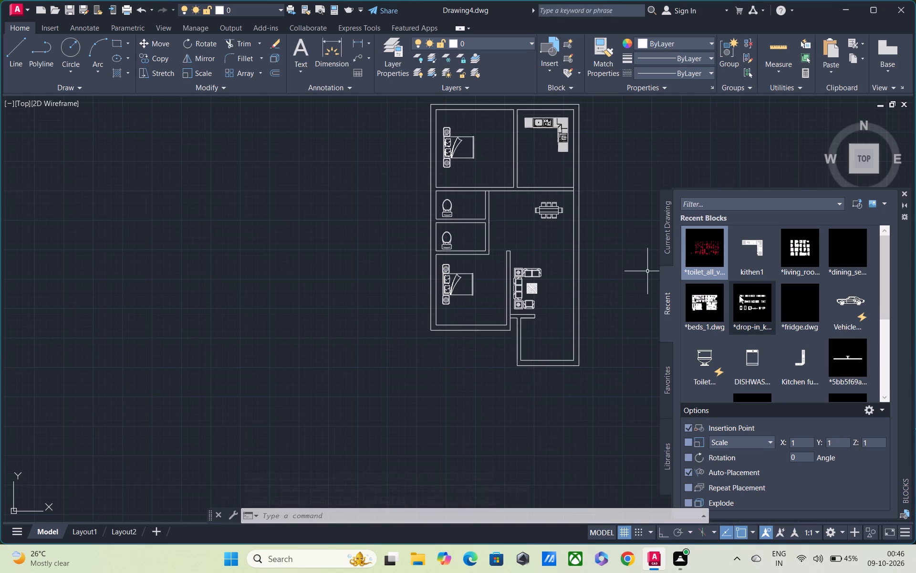
Insert the recent fridge.dwg block sheet in the empty area to the left of the floor plan.
scroll(741, 297, "up", 3)
scroll(774, 279, "down", 3)
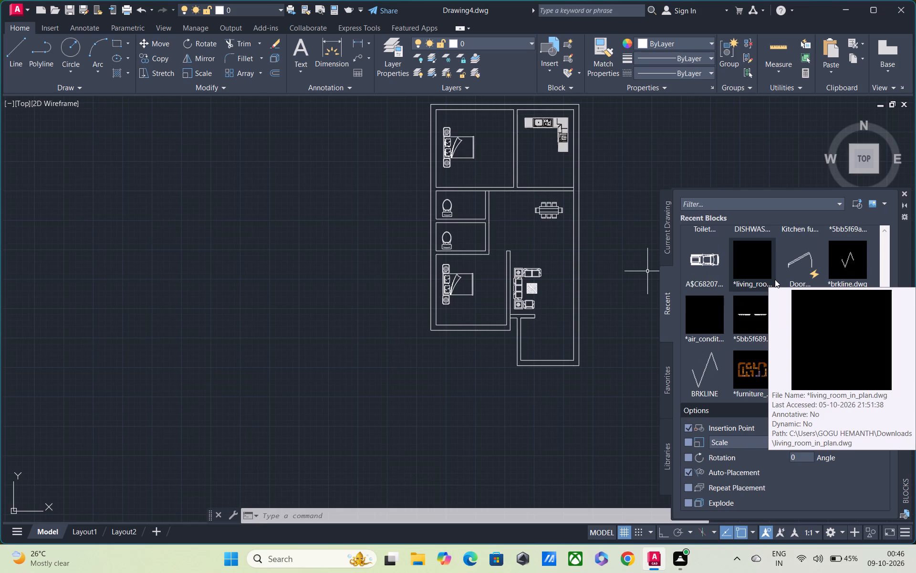
scroll(775, 279, "down", 3)
scroll(775, 279, "up", 4)
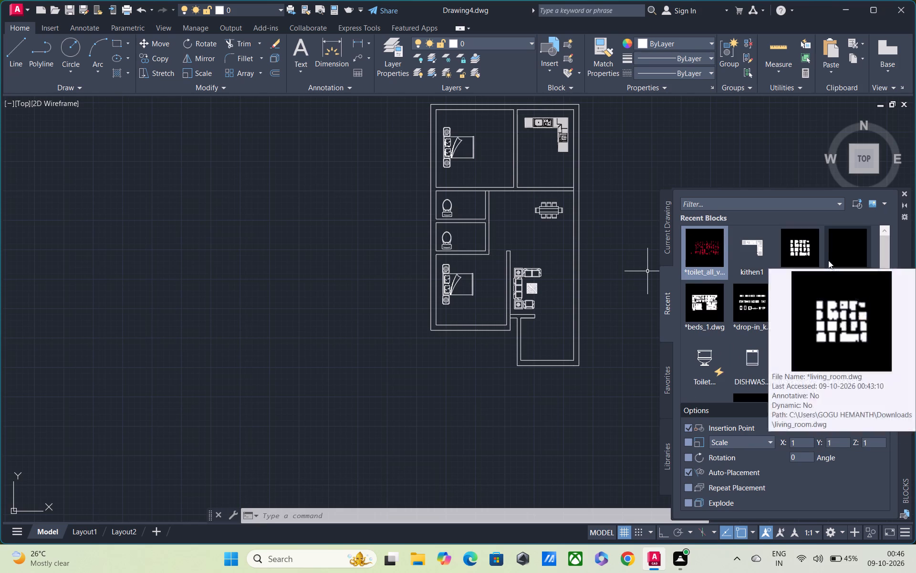
scroll(713, 346, "down", 3)
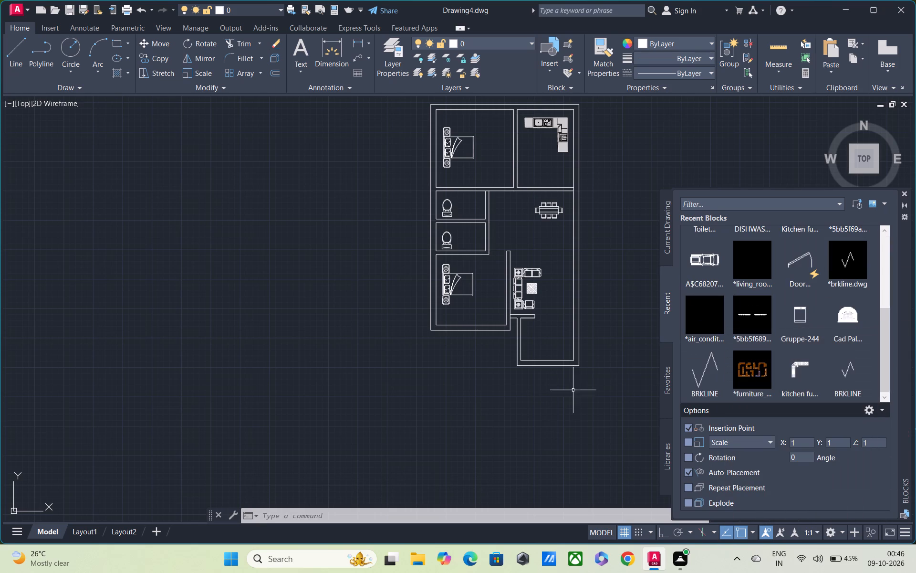
scroll(724, 312, "up", 1)
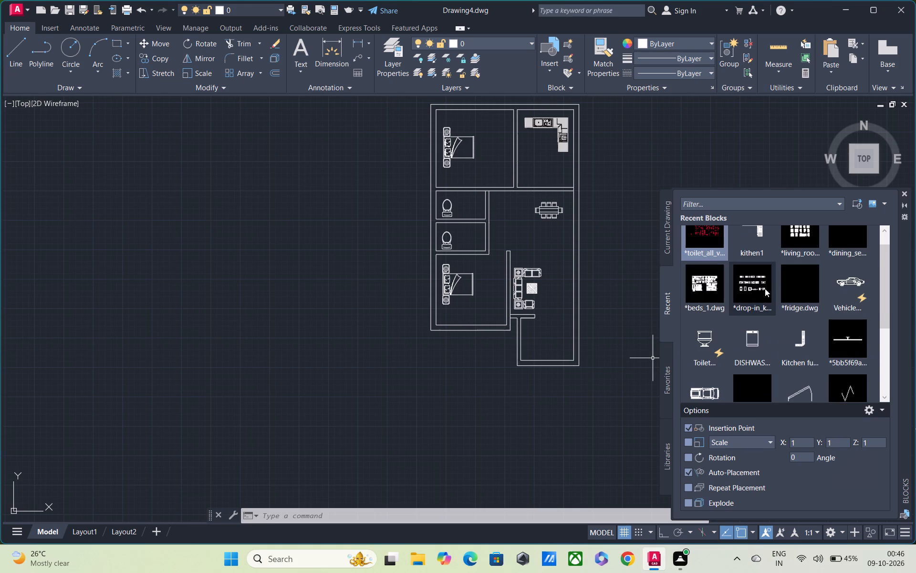
left_click(810, 277)
scroll(388, 261, "down", 1)
middle_click_drag(395, 269, 575, 321)
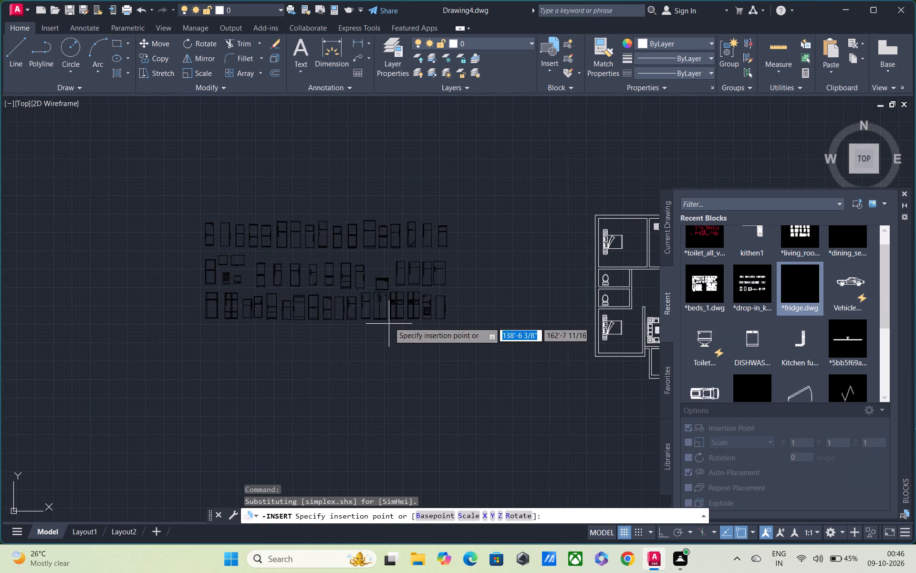
left_click(389, 322)
key("Escape")
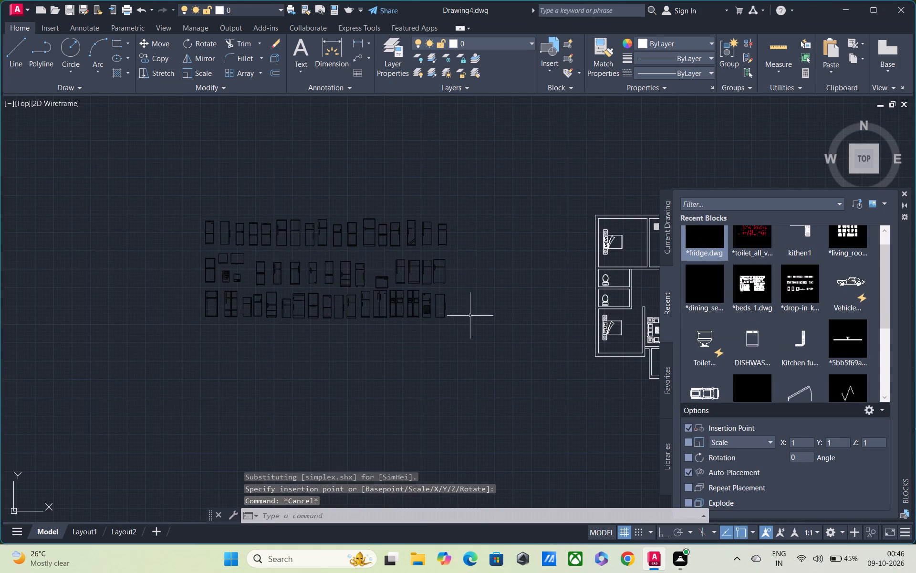
Explode the inserted fridge block sheet.
left_click_drag(485, 320, 390, 298)
left_click(182, 260)
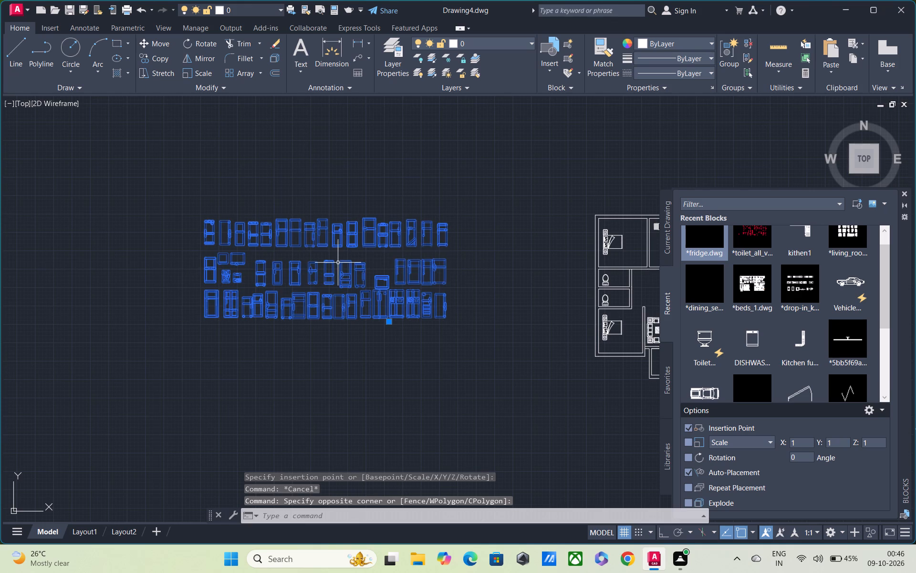
key("x")
key("space")
scroll(309, 276, "up", 3)
middle_click_drag(336, 261, 250, 279)
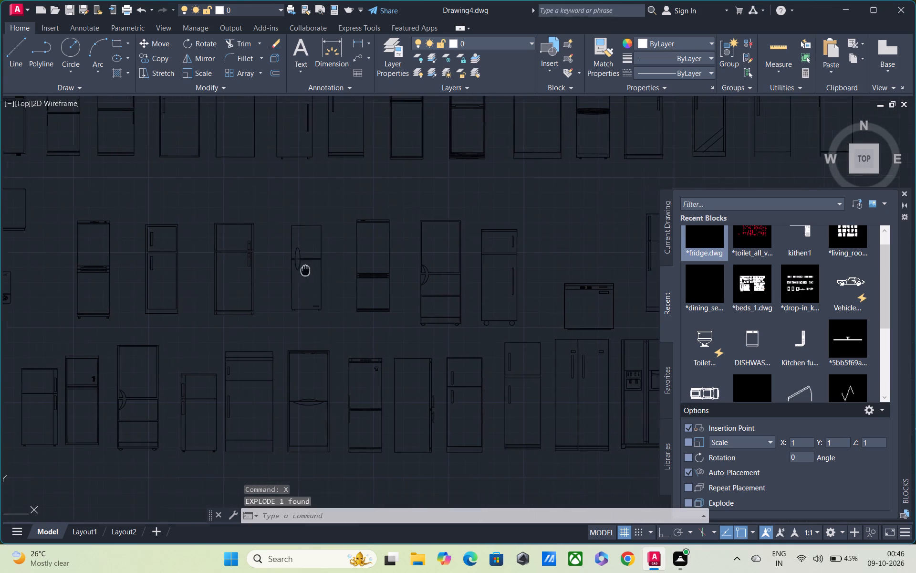
Change the object colour of the last fridge in the exploded sheet's bottom row to white.
middle_click_drag(250, 279, 243, 280)
scroll(243, 280, "down", 2)
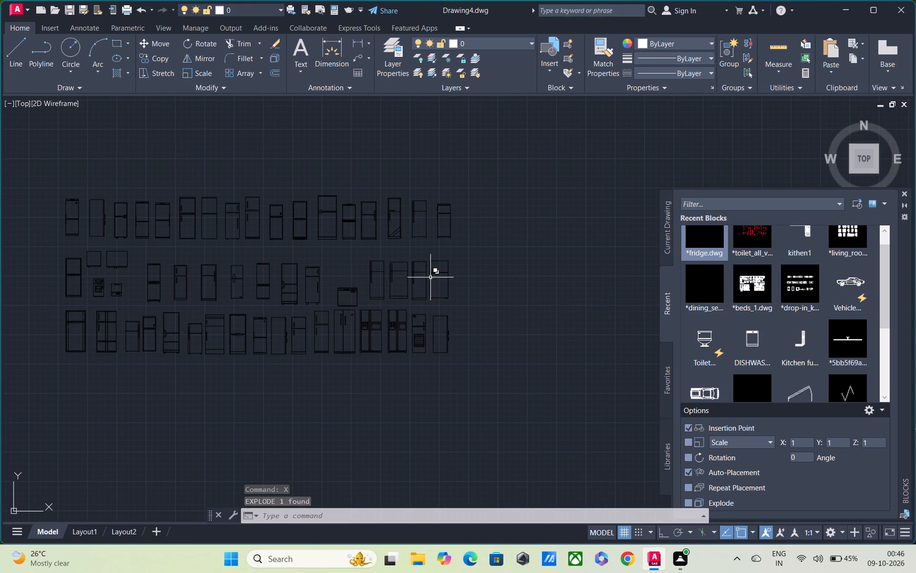
scroll(440, 320, "up", 2)
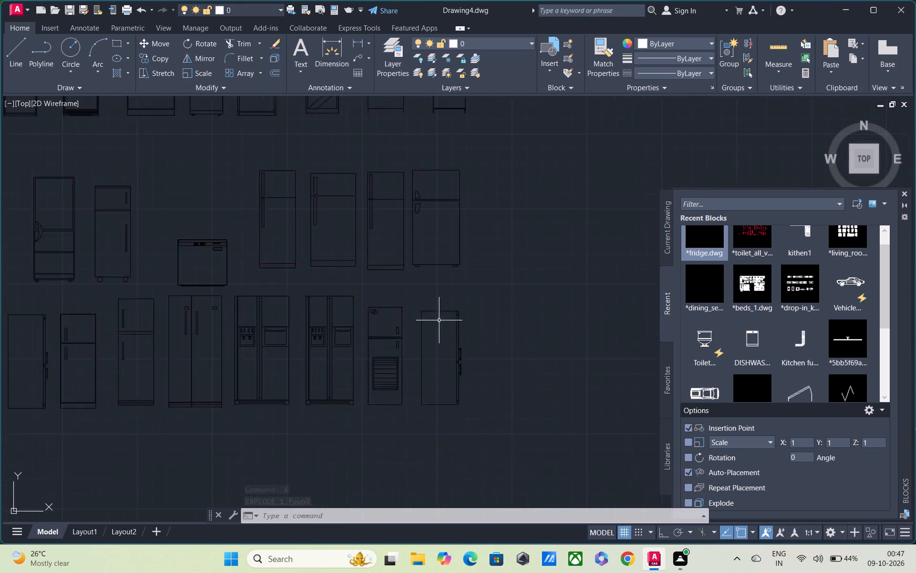
scroll(439, 320, "up", 1)
left_click(406, 285)
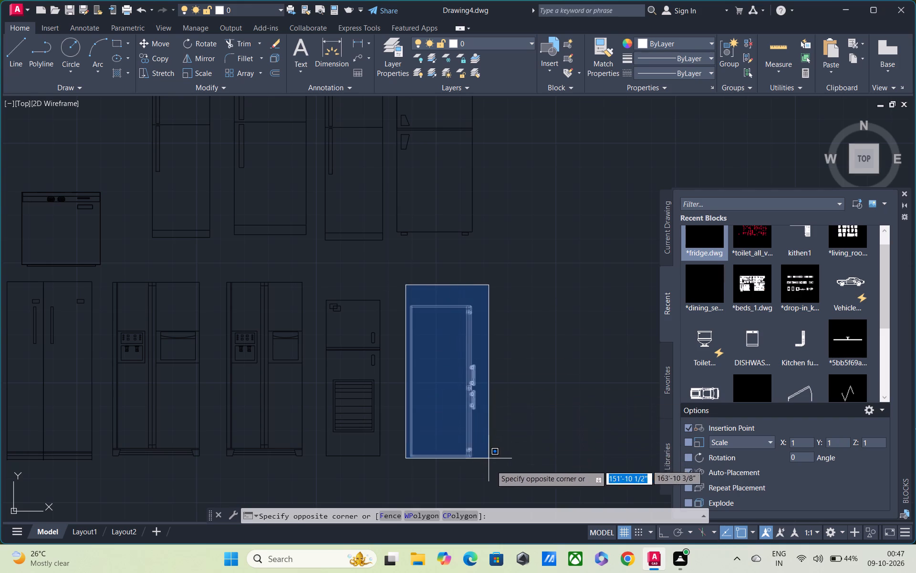
left_click(492, 467)
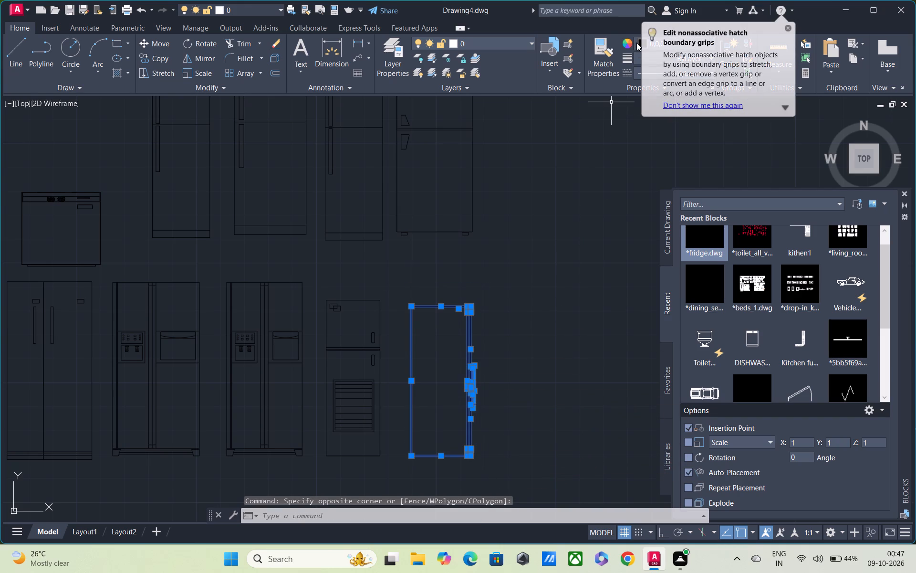
left_click(636, 42)
left_click(645, 71)
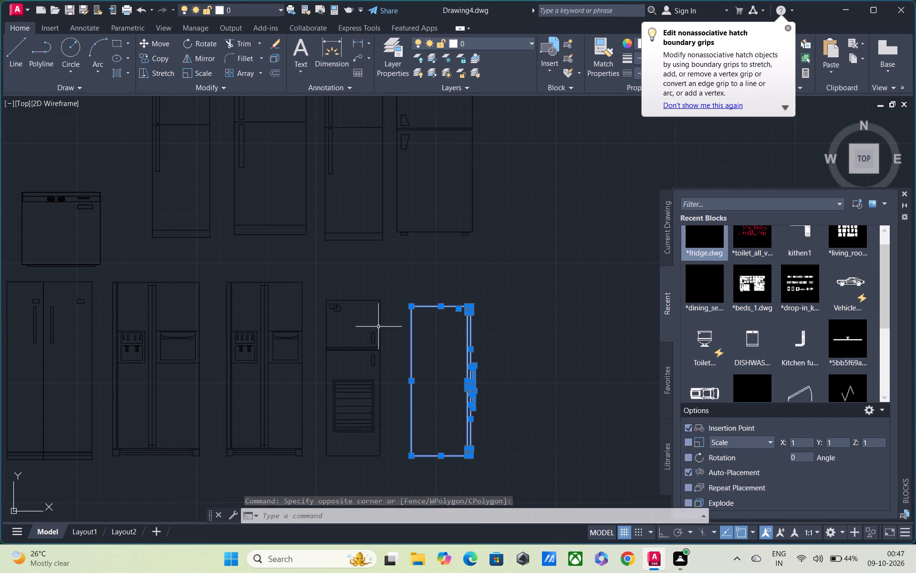
key("Escape")
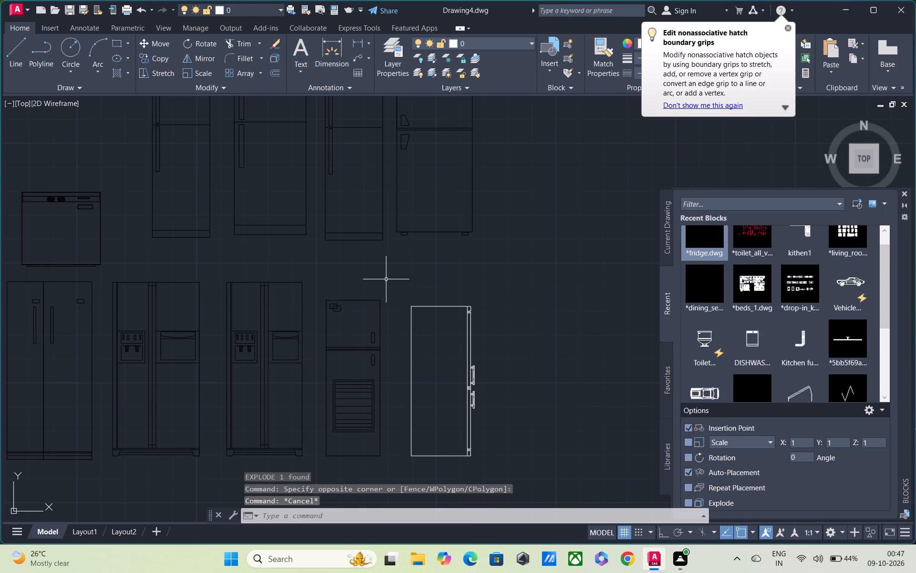
Copy the white fridge from the block sheet into the floor plan's upper bedroom, between the bed and the right wall.
left_click(386, 279)
left_click(527, 488)
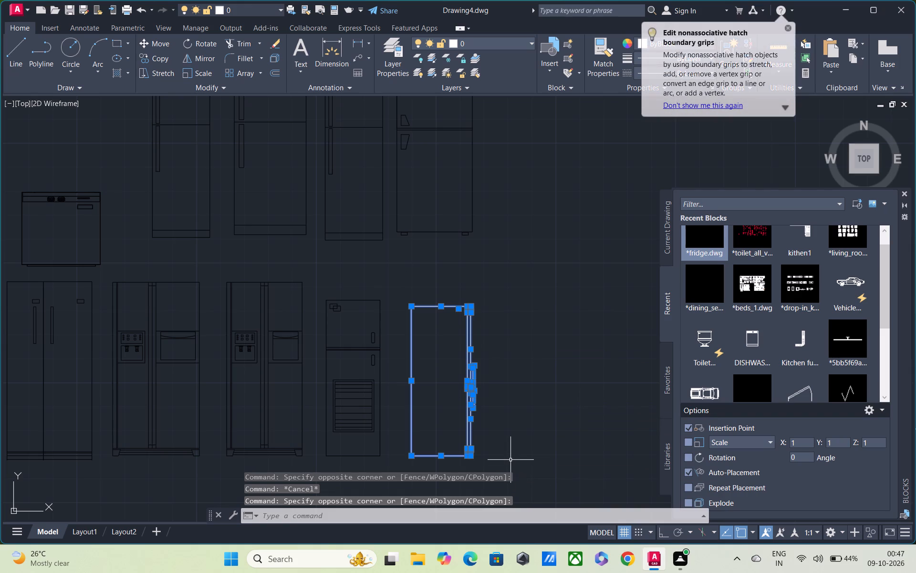
key("c")
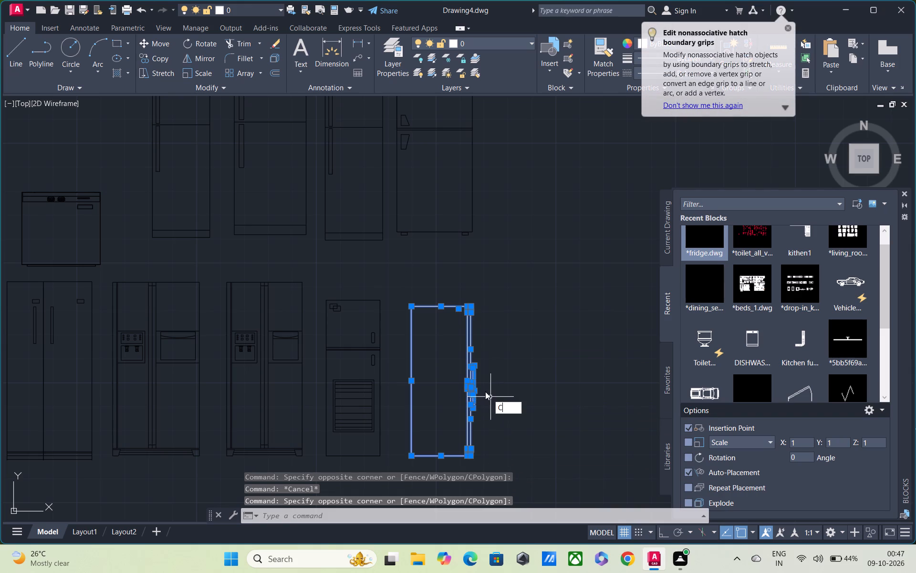
key("o")
key("space")
left_click(434, 380)
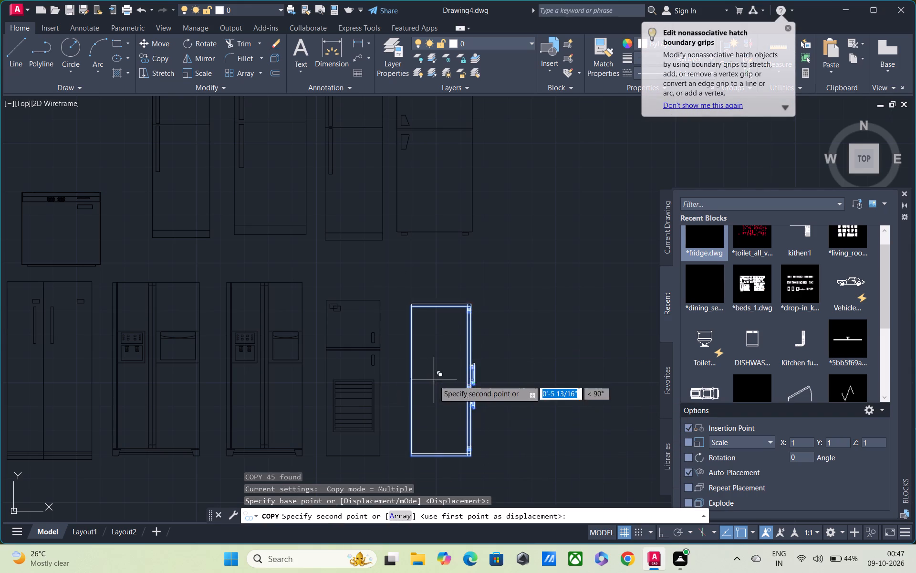
scroll(448, 406, "down", 3)
middle_click_drag(458, 405, 381, 221)
middle_click_drag(415, 424, 386, 329)
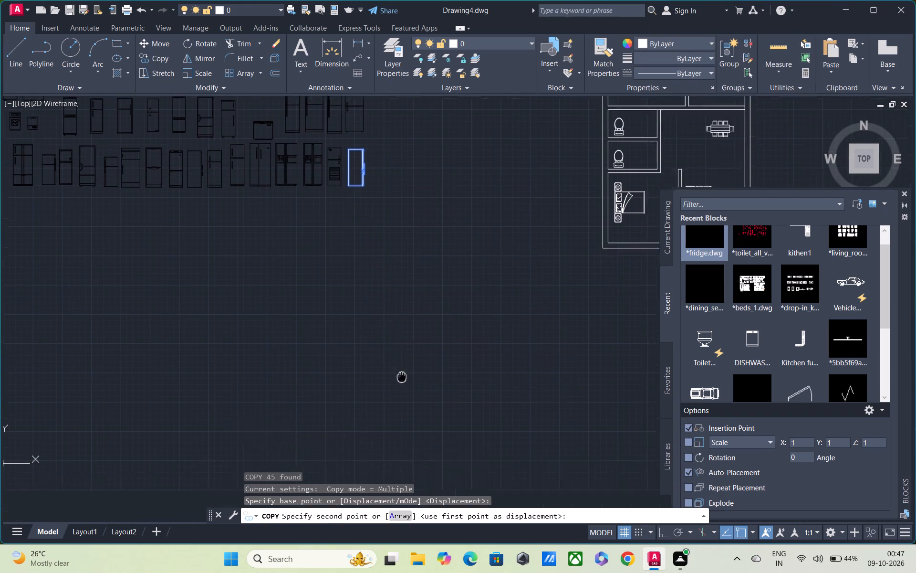
middle_click_drag(386, 329, 383, 323)
scroll(416, 340, "down", 2)
scroll(527, 224, "up", 2)
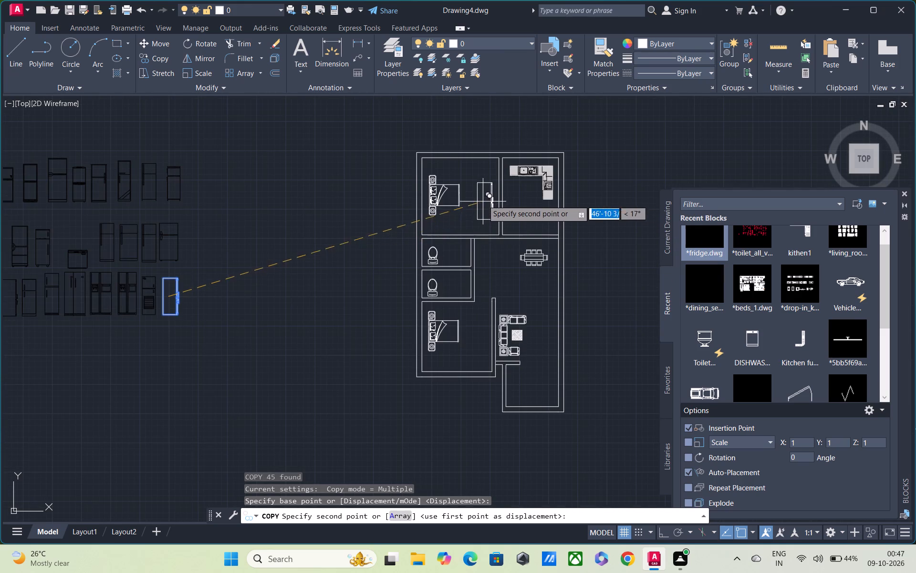
left_click(481, 192)
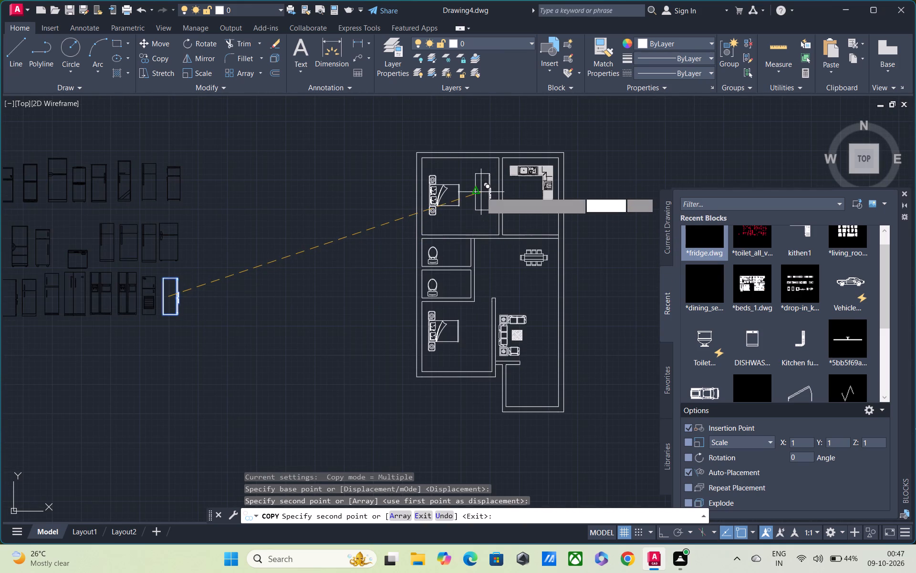
key("Escape")
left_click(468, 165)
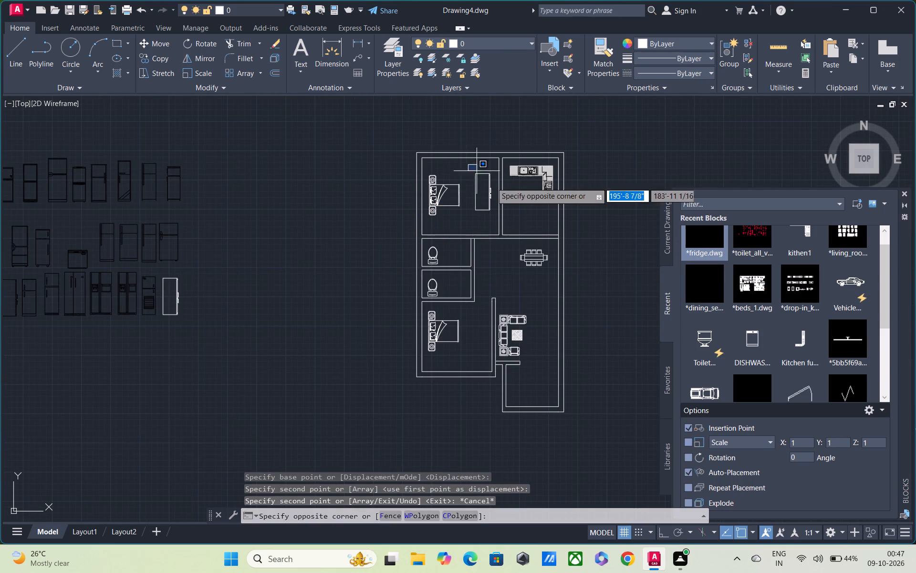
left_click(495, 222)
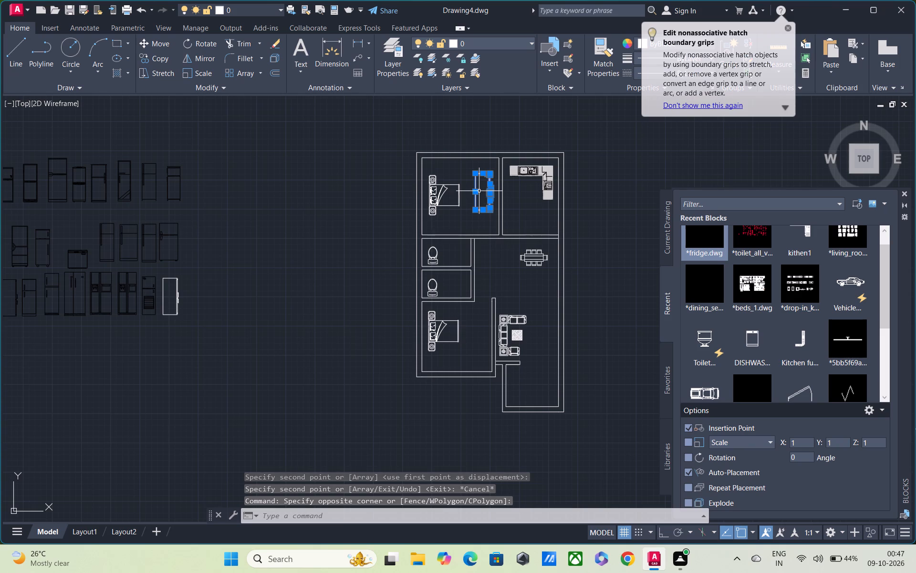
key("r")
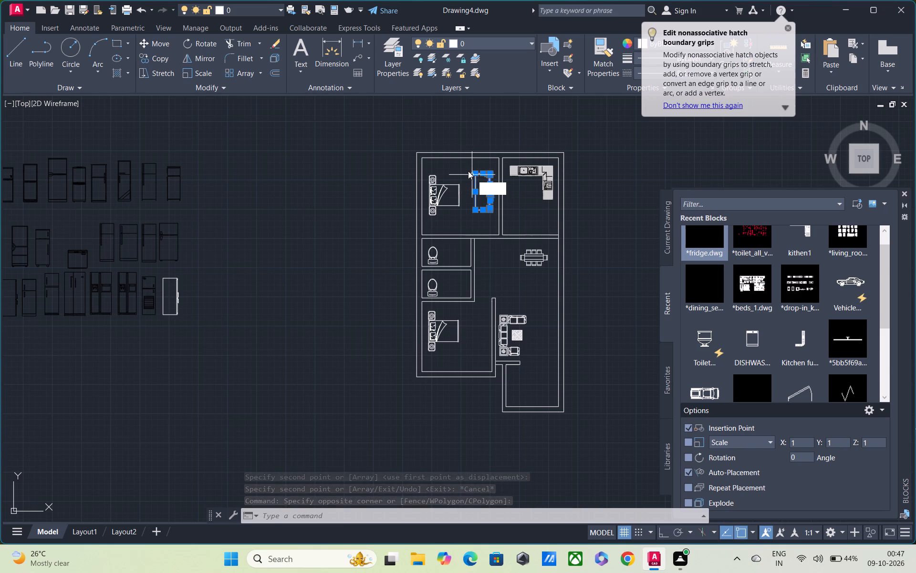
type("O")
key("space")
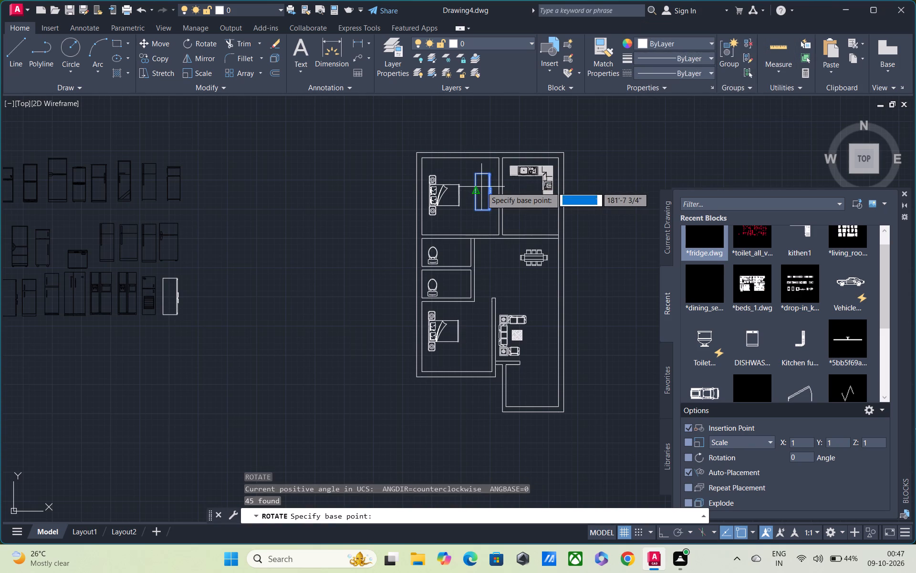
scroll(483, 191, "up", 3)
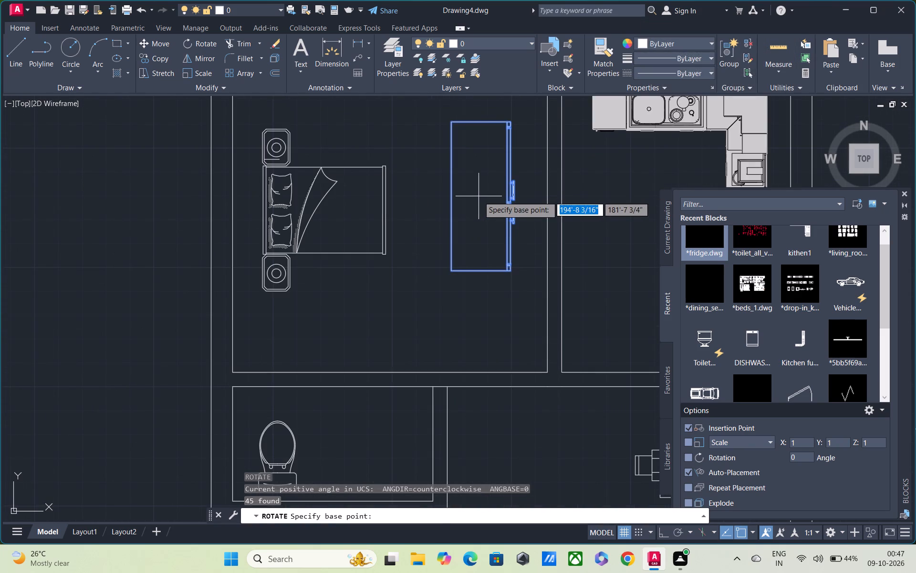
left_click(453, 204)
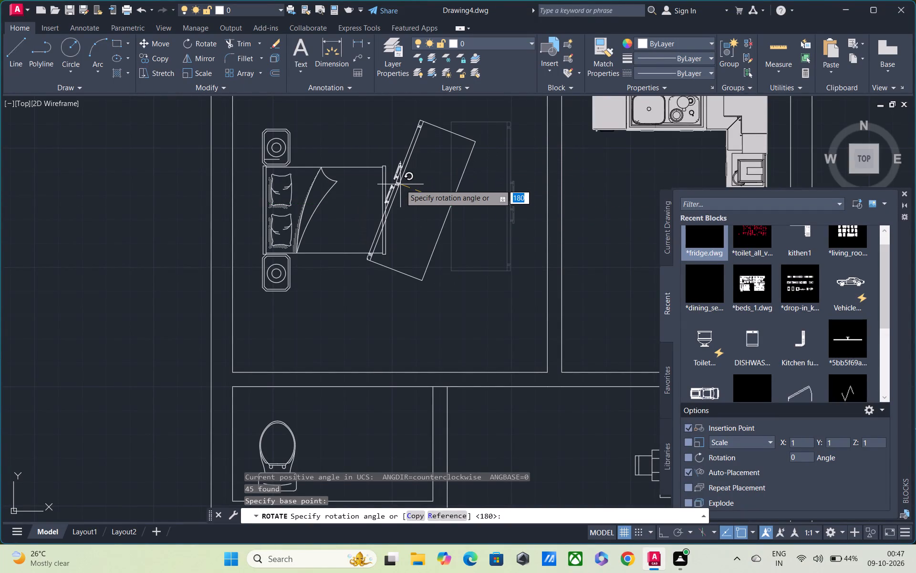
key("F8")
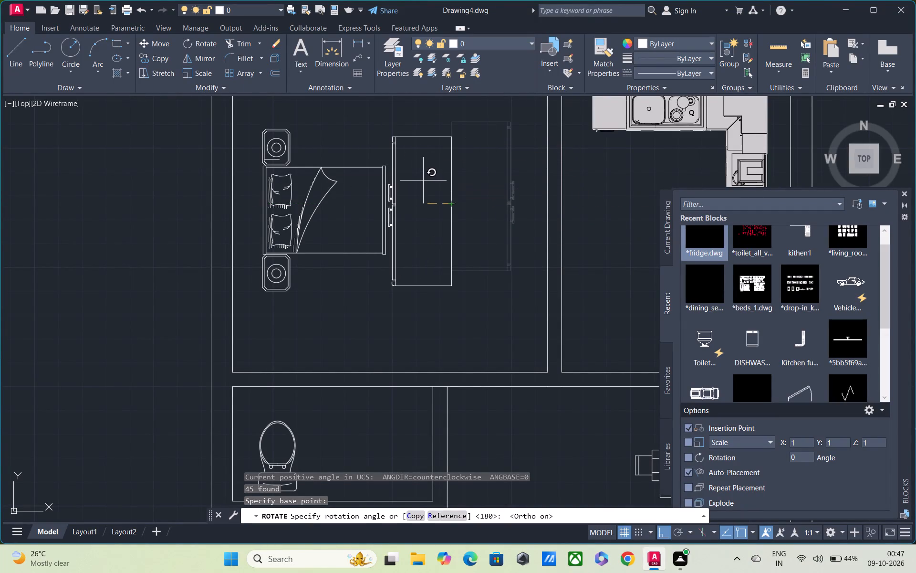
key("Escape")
Rotate the copied fridge in the upper bedroom 180° so its handles face the bed.
middle_click_drag(436, 139, 445, 199)
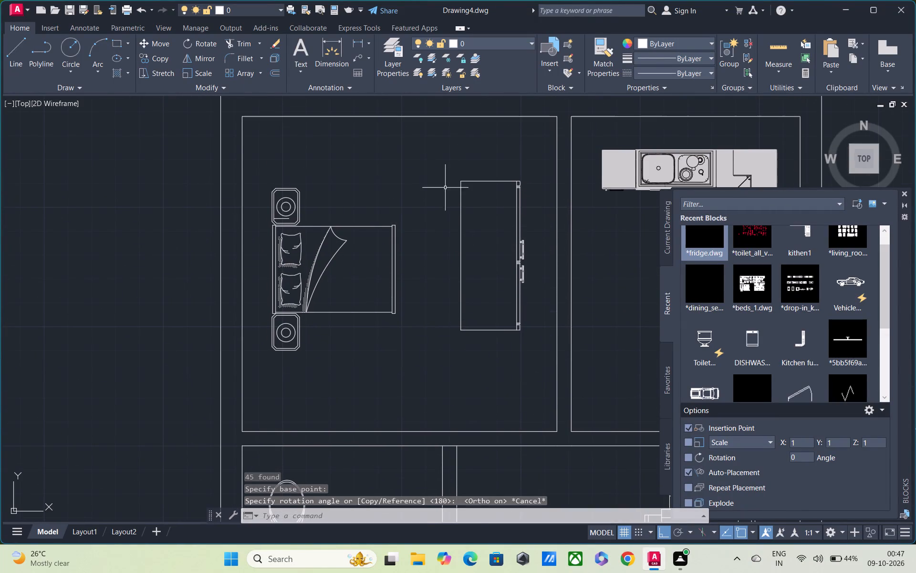
left_click_drag(448, 149, 459, 156)
left_click(542, 362)
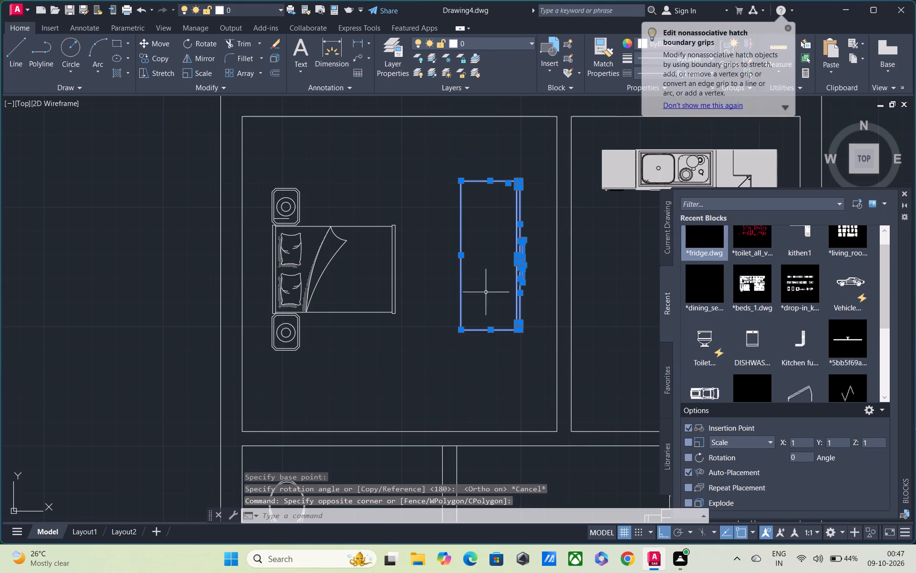
key("r")
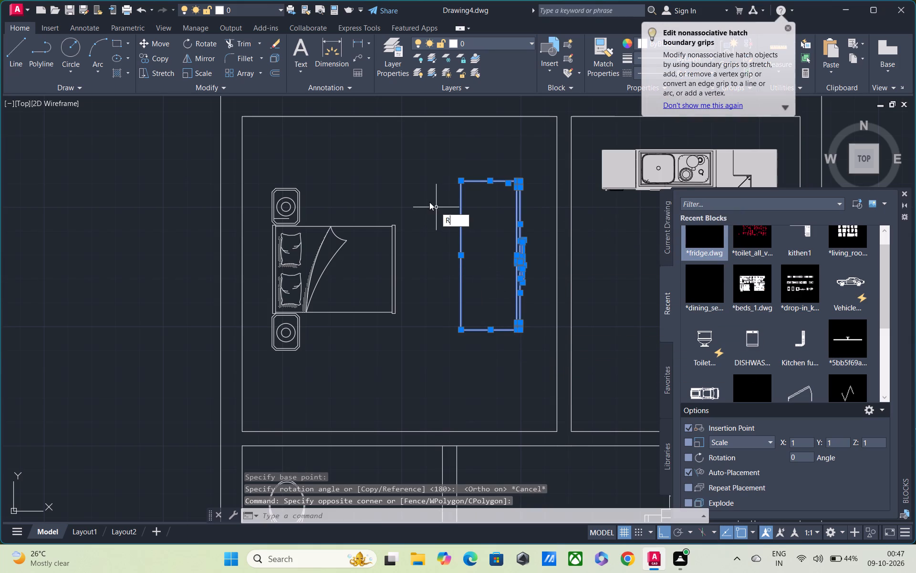
type("O")
key("space")
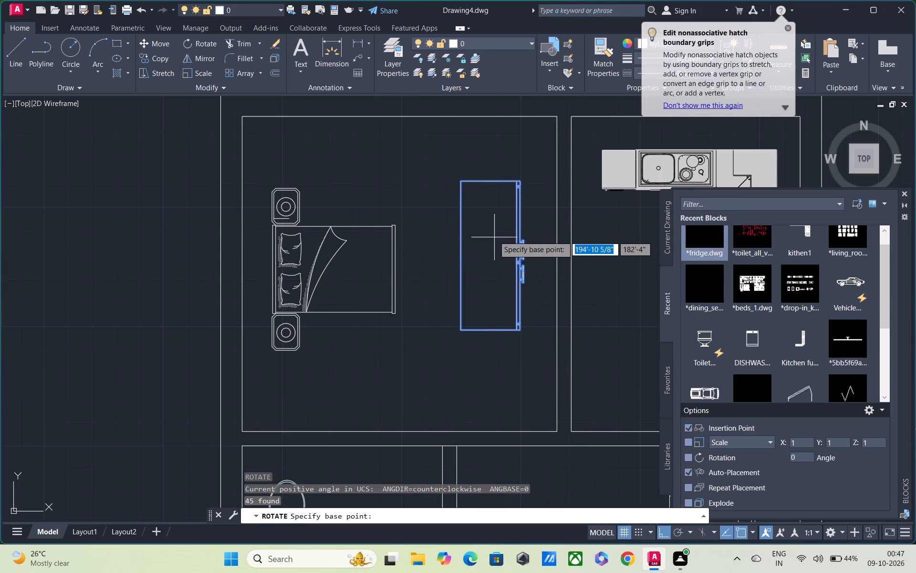
left_click(487, 251)
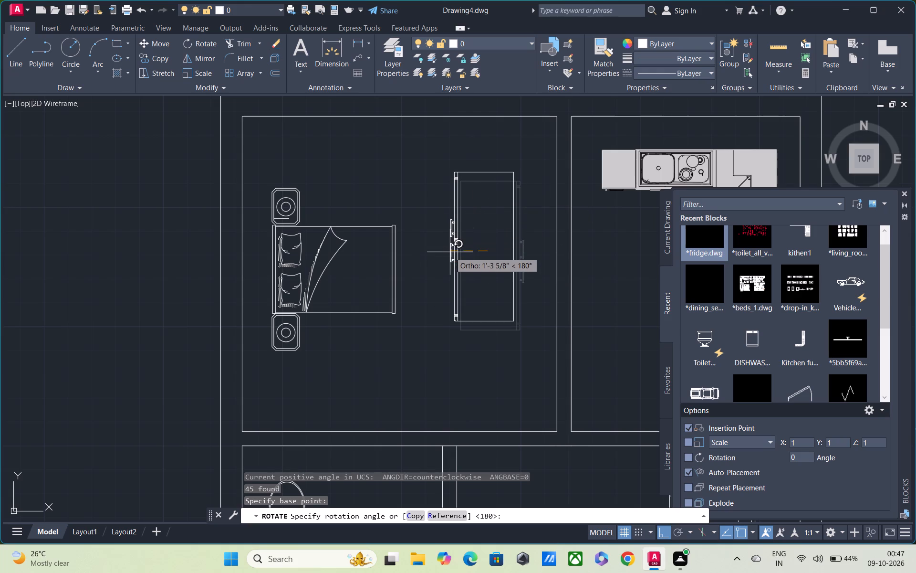
left_click(450, 252)
key("Escape")
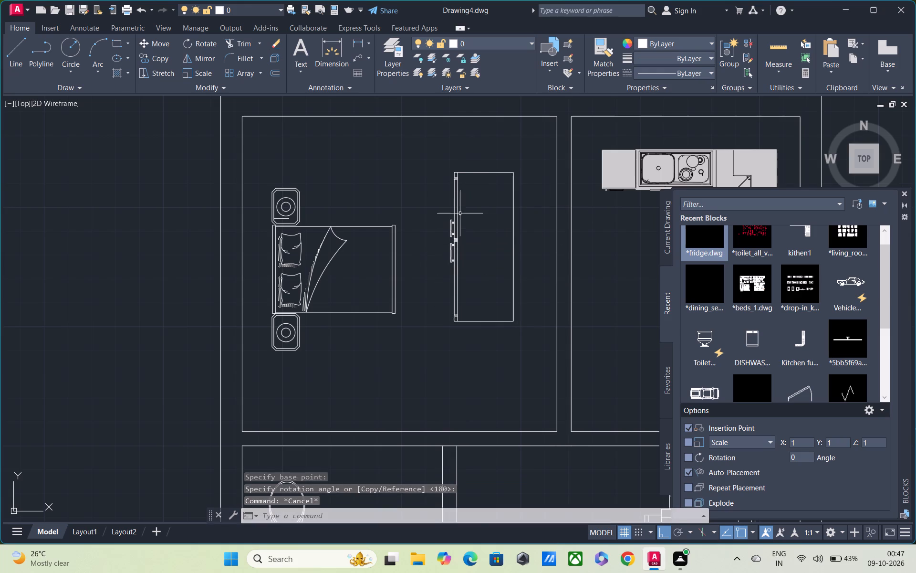
Move the rotated fridge horizontally away from the bed, close to the upper bedroom's right wall.
left_click(424, 151)
left_click(545, 345)
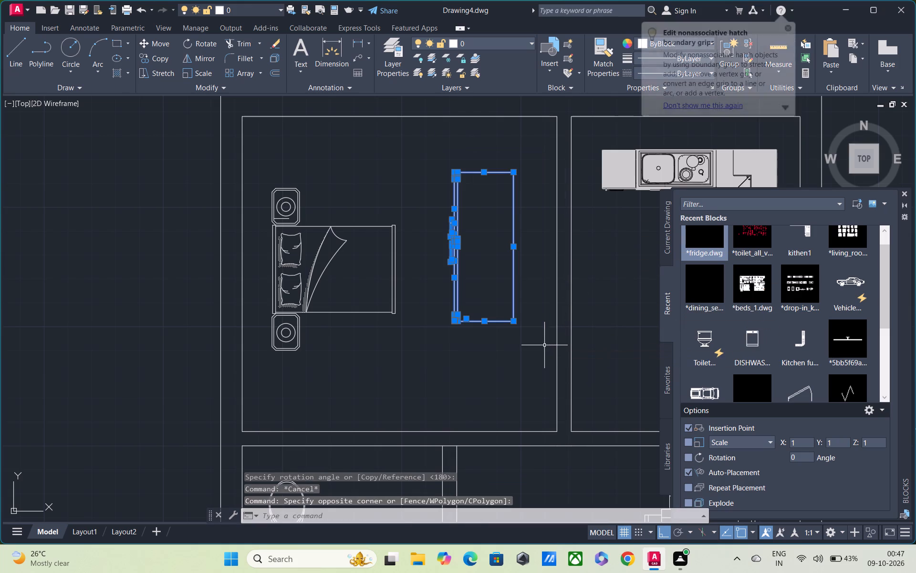
key("n")
key("BackSpace")
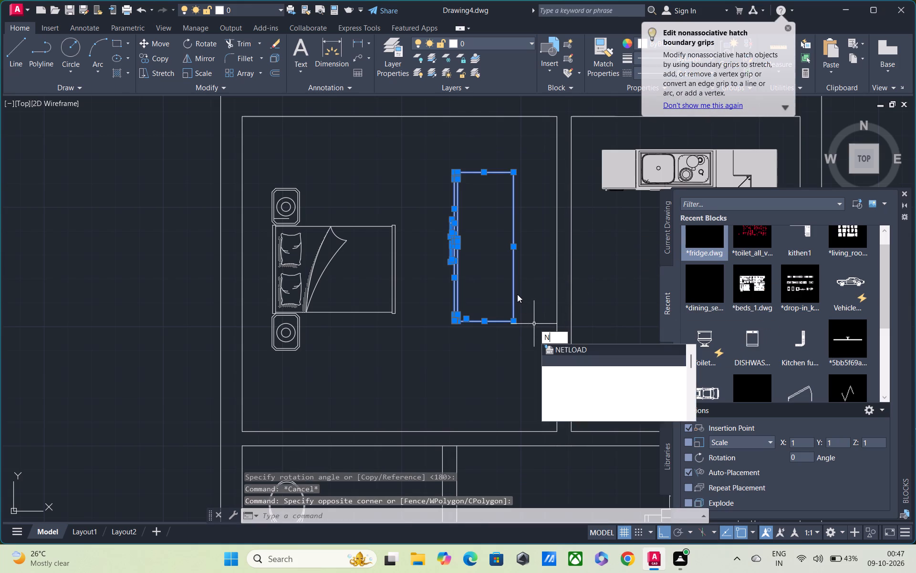
key("m")
key("space")
left_click(475, 237)
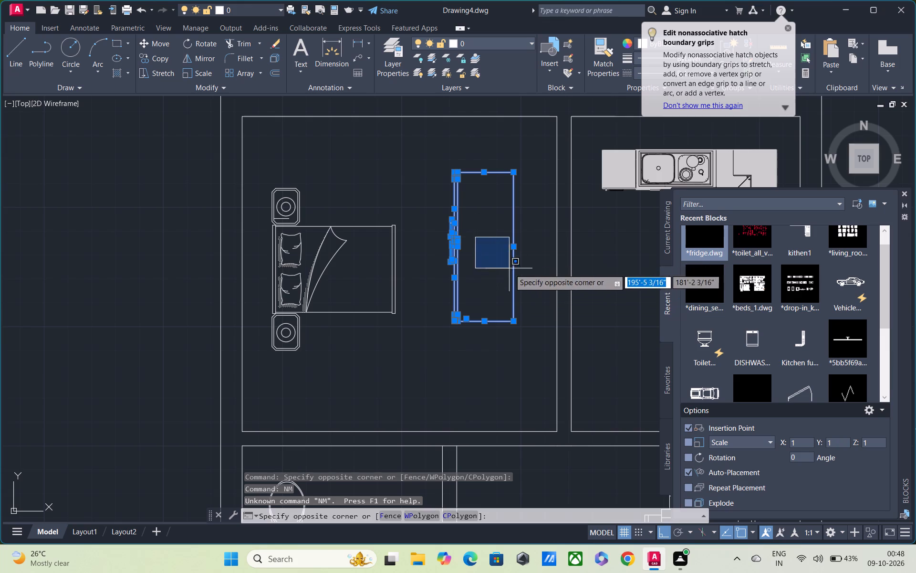
left_click(500, 254)
type("M")
key("space")
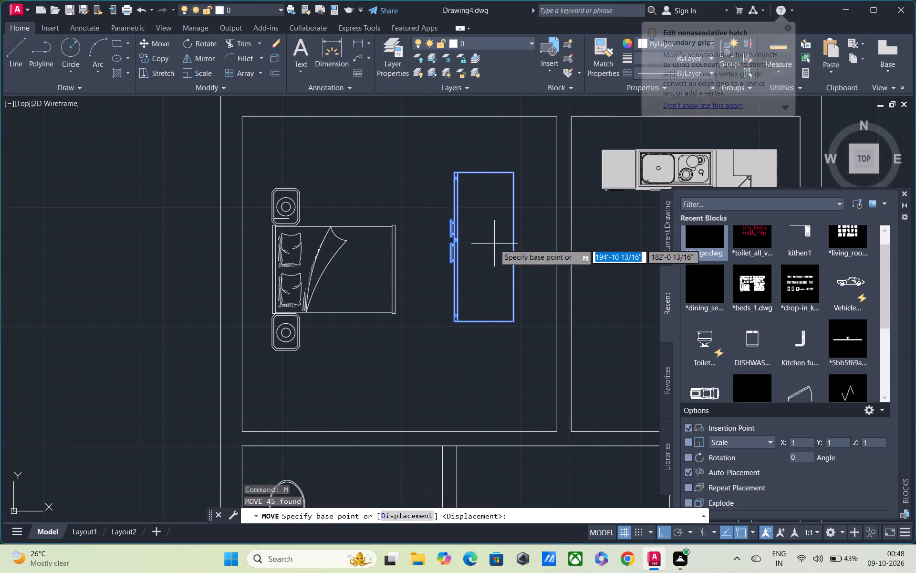
left_click(494, 244)
left_click(524, 258)
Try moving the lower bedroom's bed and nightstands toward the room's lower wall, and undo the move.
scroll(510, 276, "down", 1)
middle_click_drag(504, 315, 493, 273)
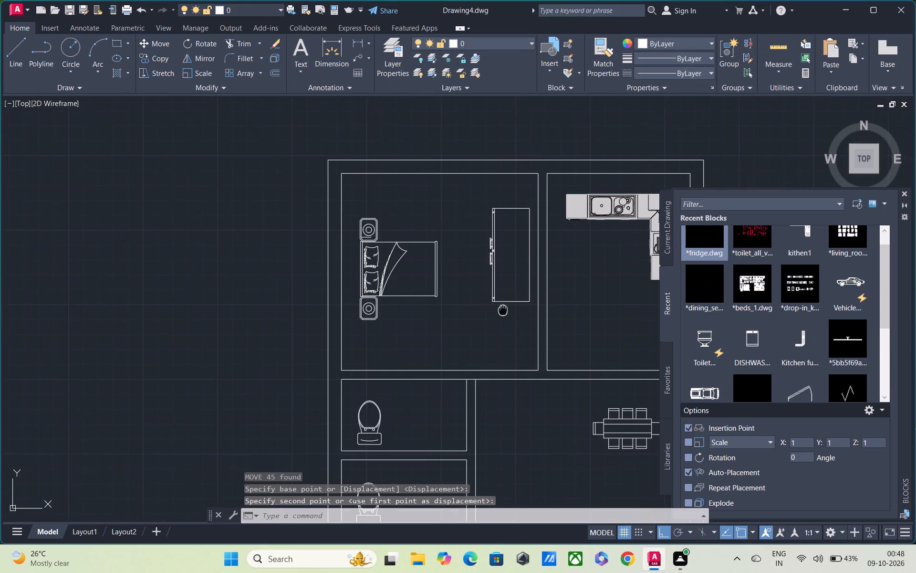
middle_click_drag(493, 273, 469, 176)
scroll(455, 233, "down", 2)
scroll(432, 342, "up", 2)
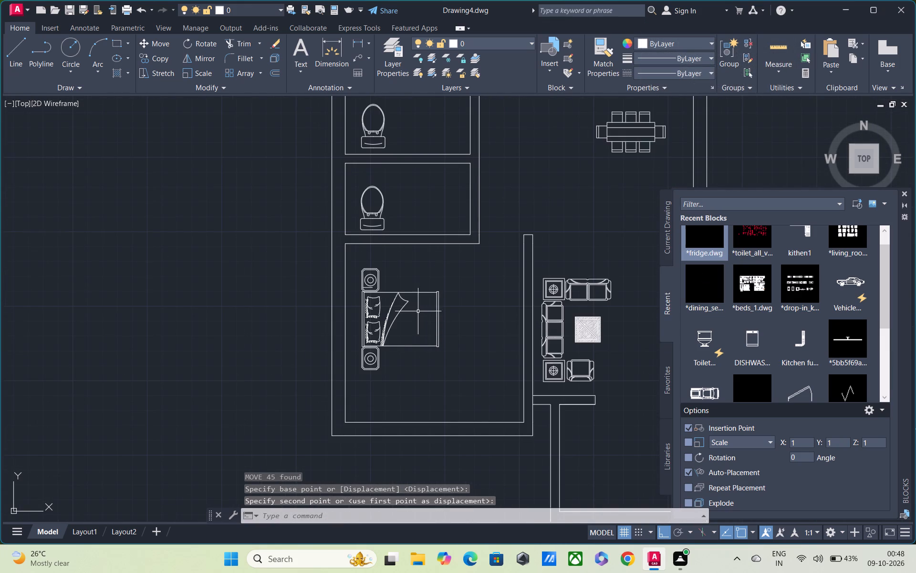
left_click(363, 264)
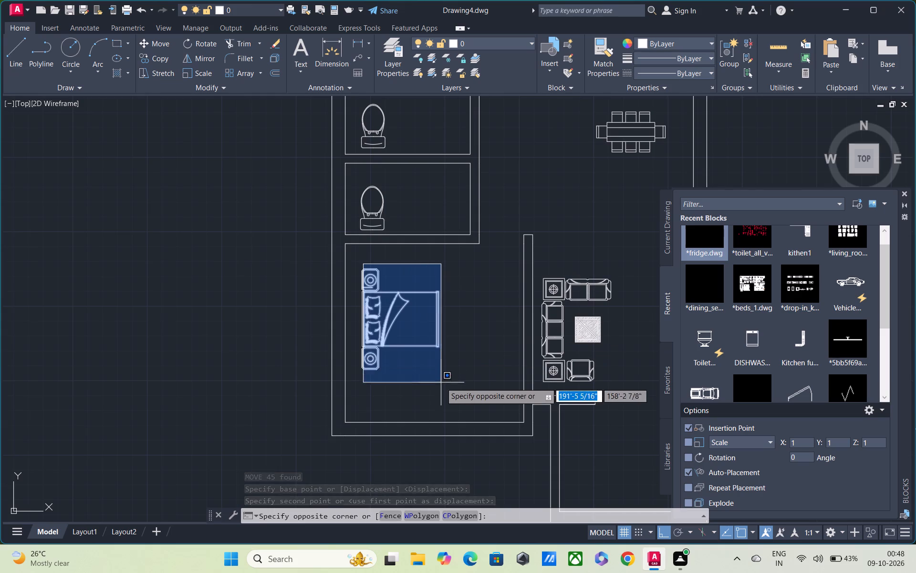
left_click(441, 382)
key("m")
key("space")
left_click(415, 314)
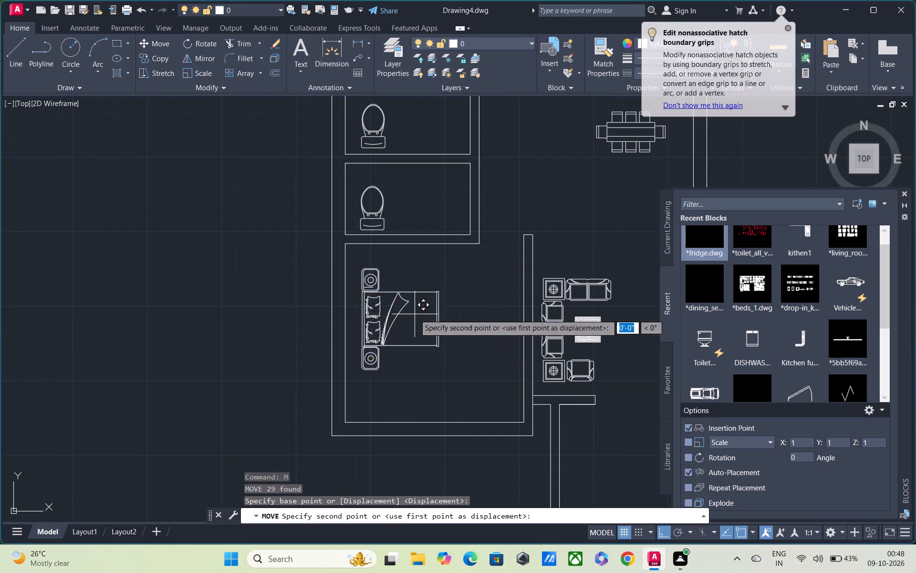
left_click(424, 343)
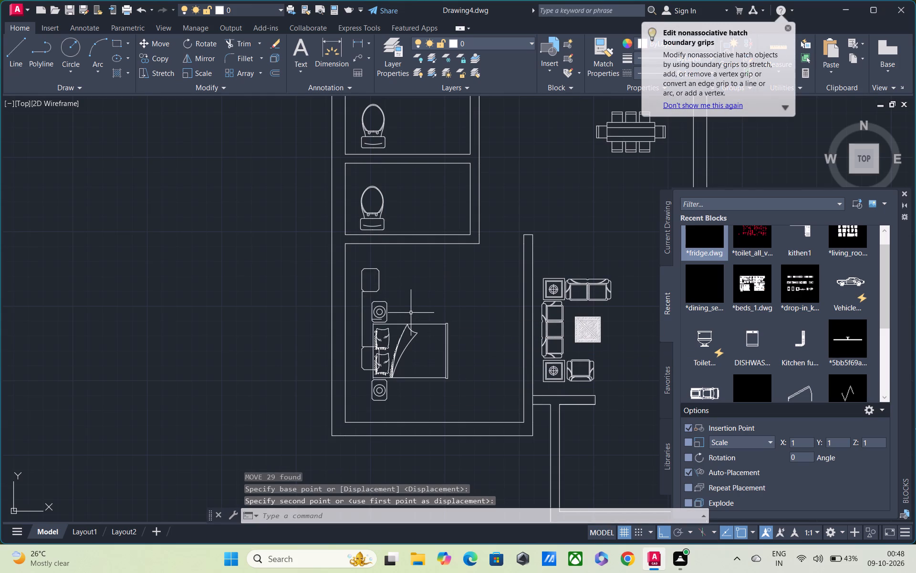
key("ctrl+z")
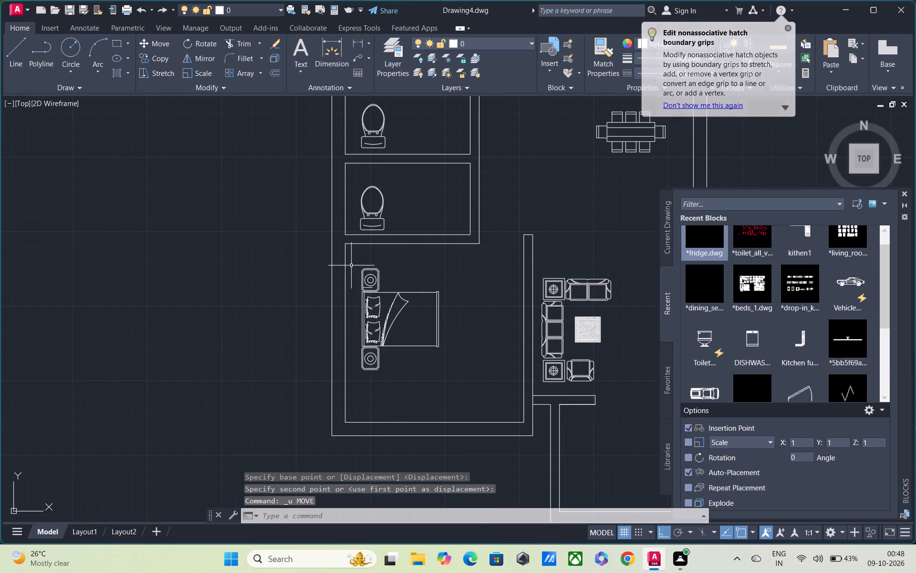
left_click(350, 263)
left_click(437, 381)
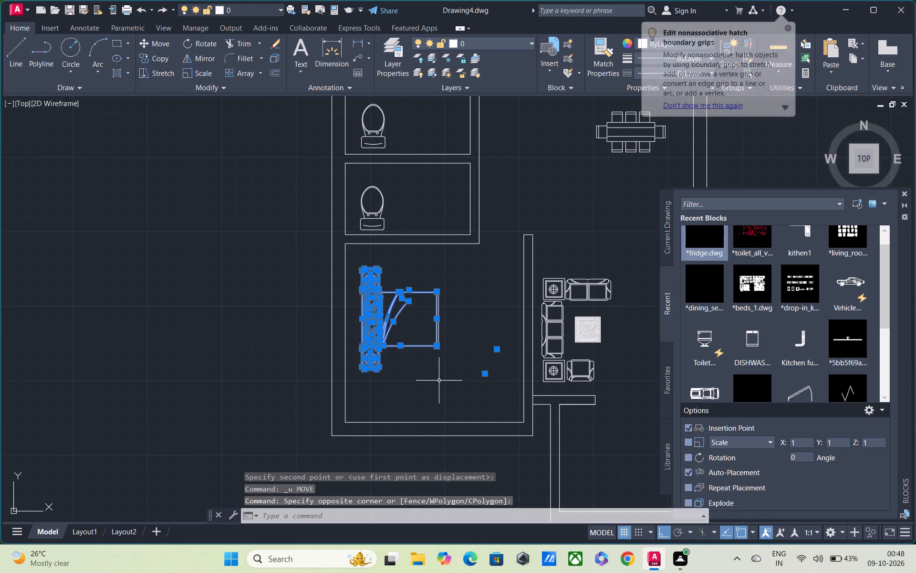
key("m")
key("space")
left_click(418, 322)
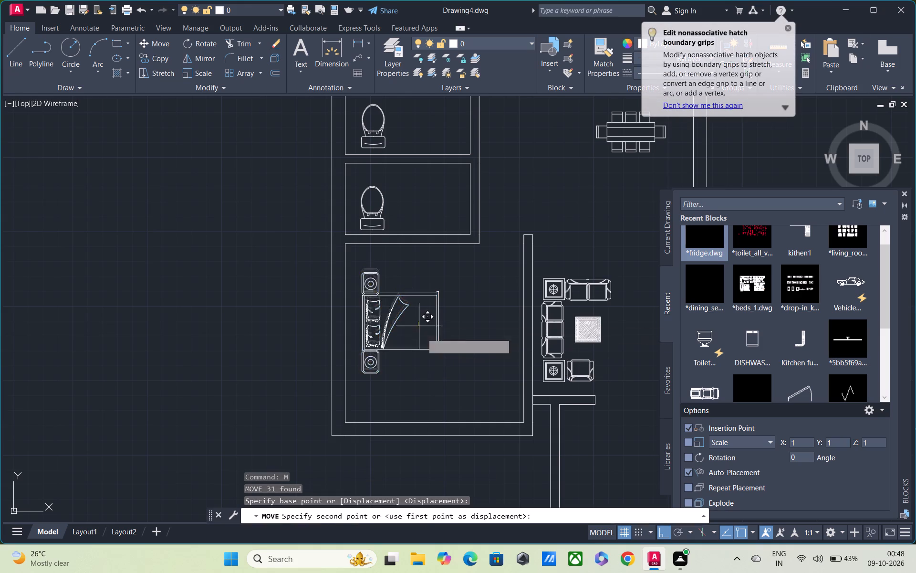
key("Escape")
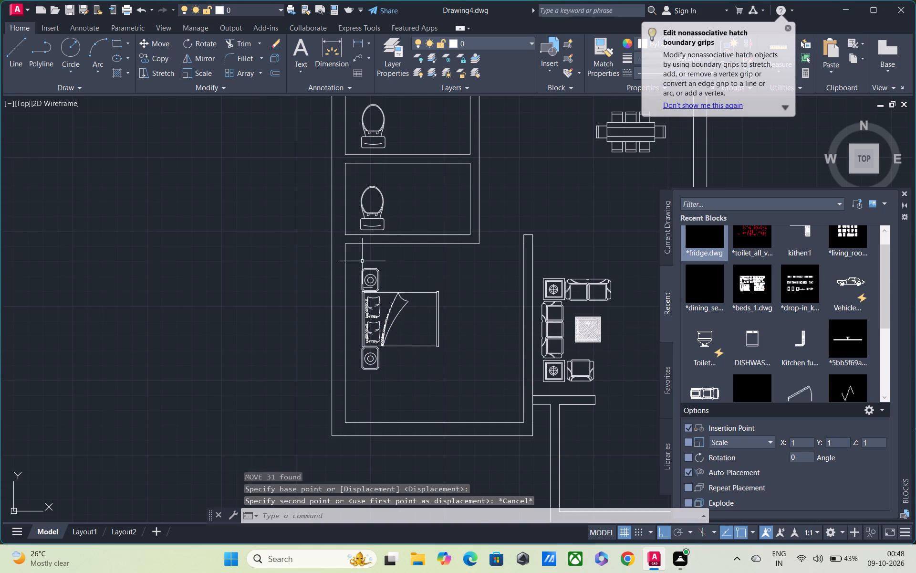
Move the lower bedroom's bed and nightstands straight down, roughly 1'-3", toward the room's lower wall.
left_click(356, 257)
left_click(472, 391)
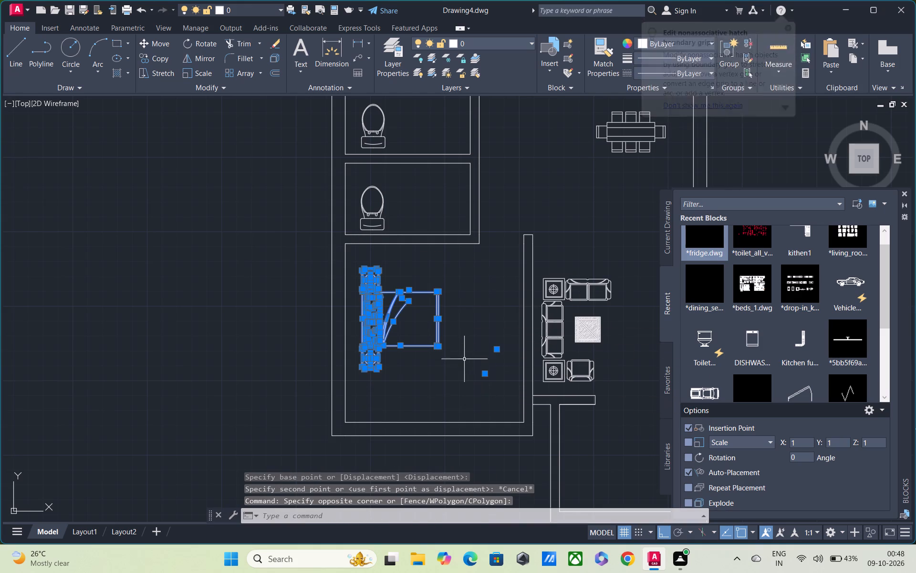
key("m")
key("space")
left_click(409, 333)
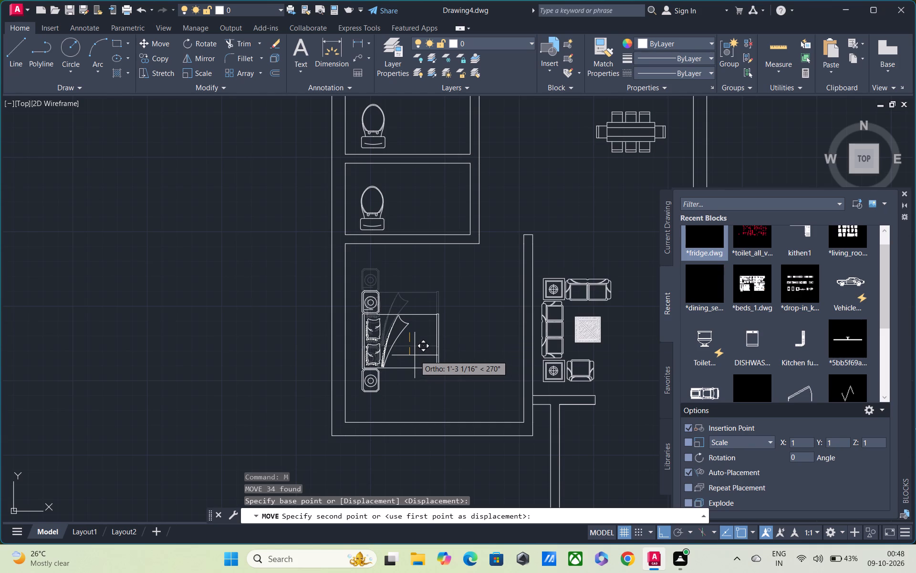
left_click(415, 355)
Copy the fridge from the upper bedroom into the empty space between the block sheet and the floor plan, with Ortho off.
middle_click_drag(423, 259, 445, 383)
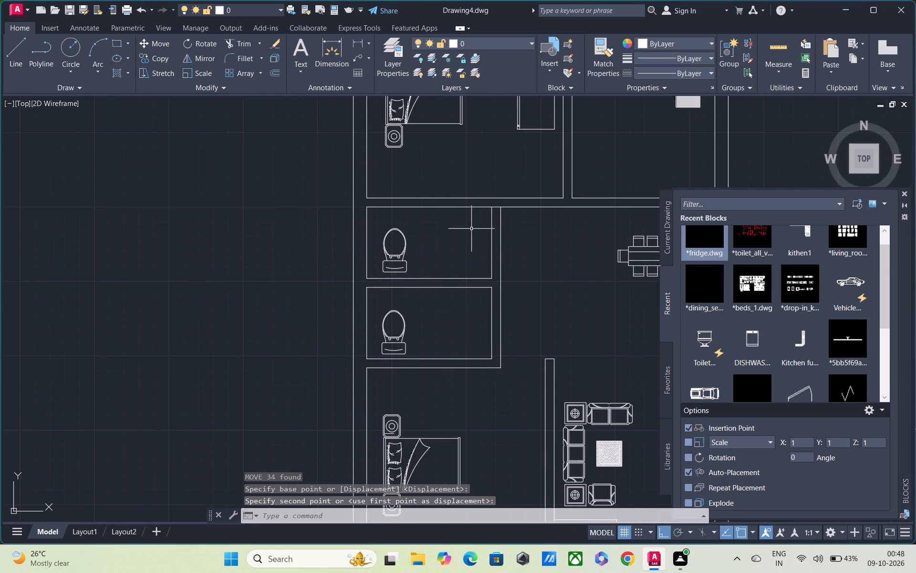
scroll(472, 228, "down", 1)
middle_click_drag(473, 233, 474, 354)
left_click(480, 223)
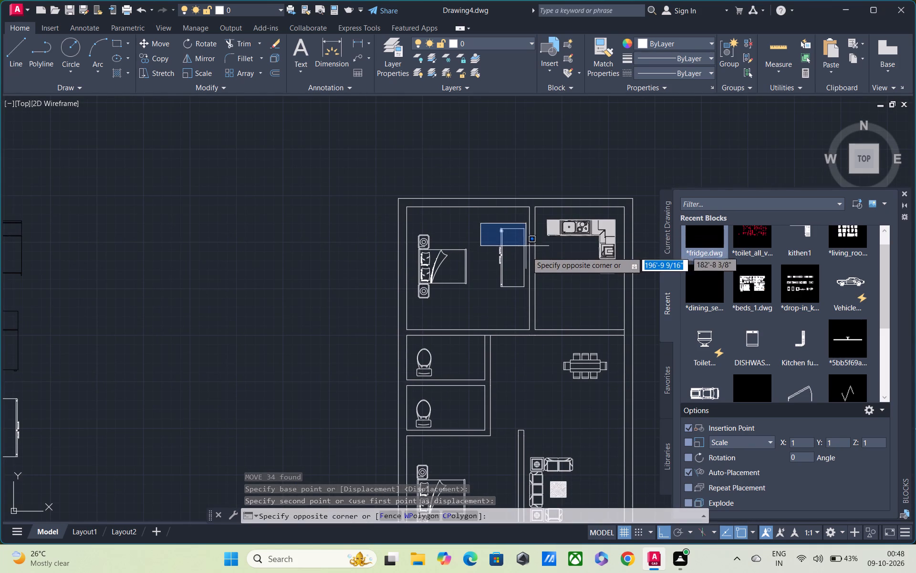
left_click(526, 297)
key("c")
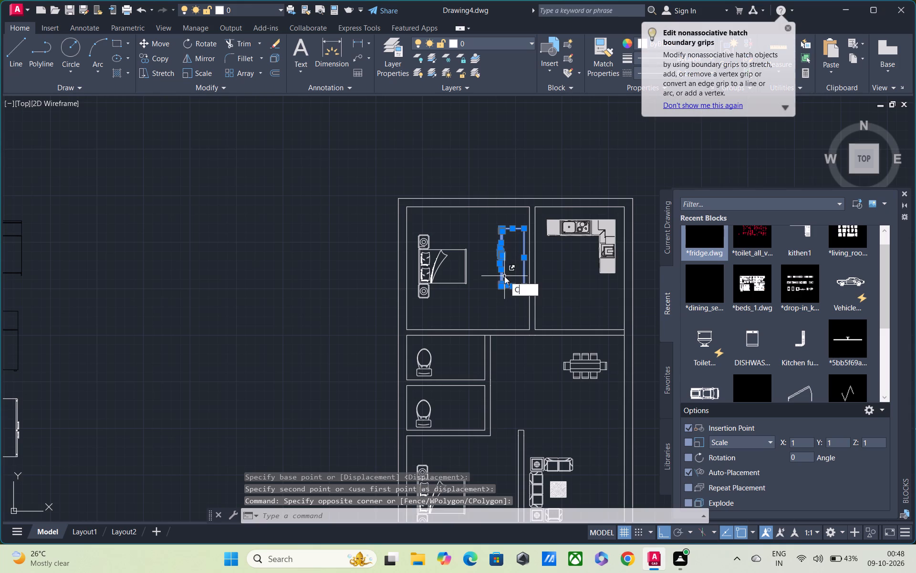
key("o")
key("space")
left_click(502, 259)
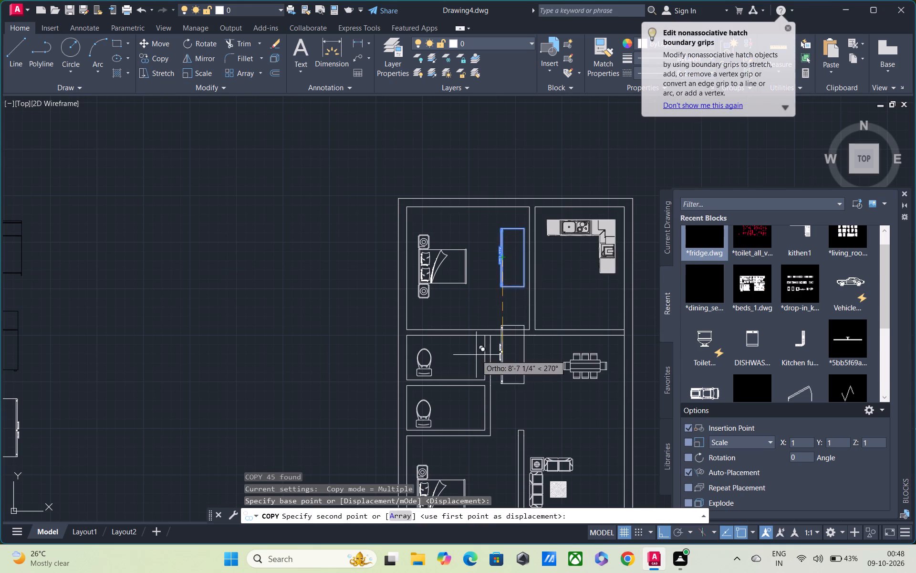
scroll(476, 355, "down", 1)
middle_click_drag(468, 316, 463, 323)
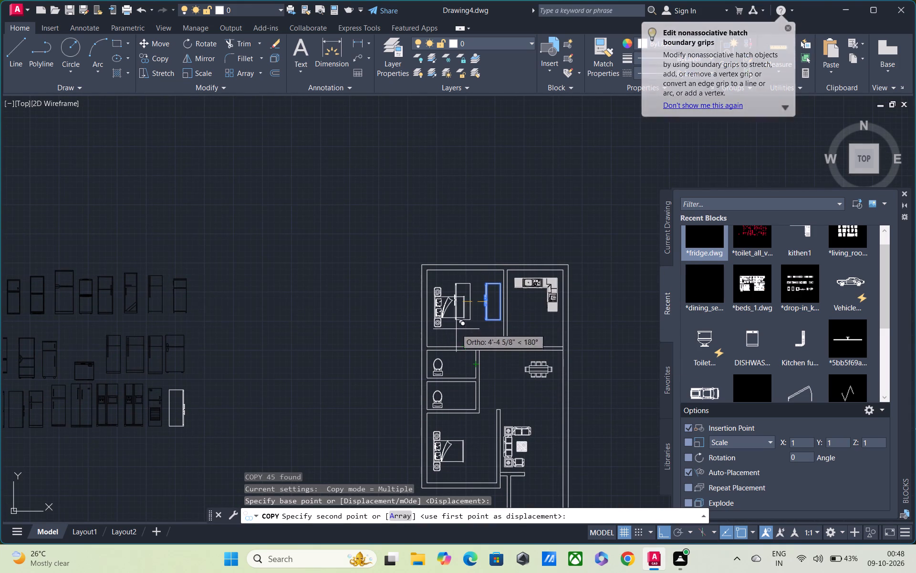
key("F8")
middle_click_drag(455, 391, 455, 327)
scroll(468, 371, "up", 1)
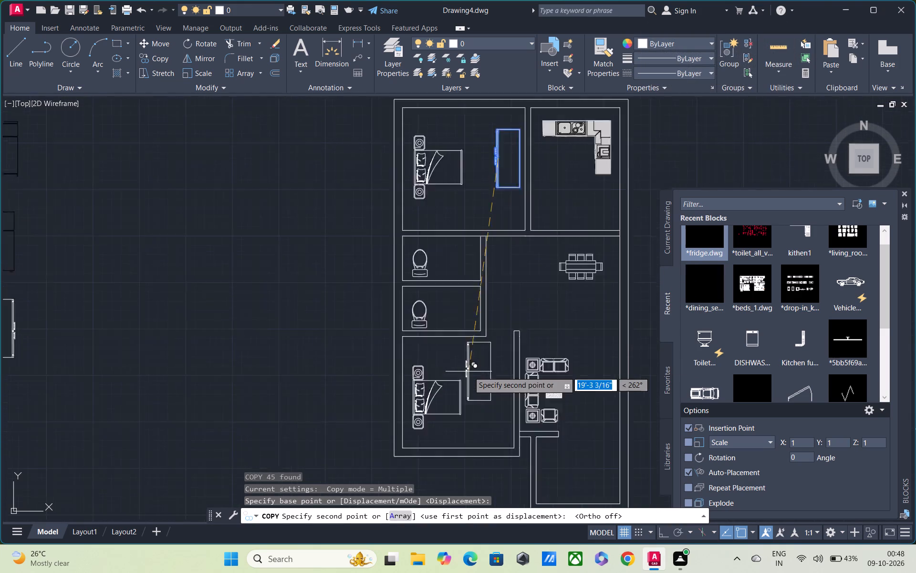
scroll(468, 371, "up", 1)
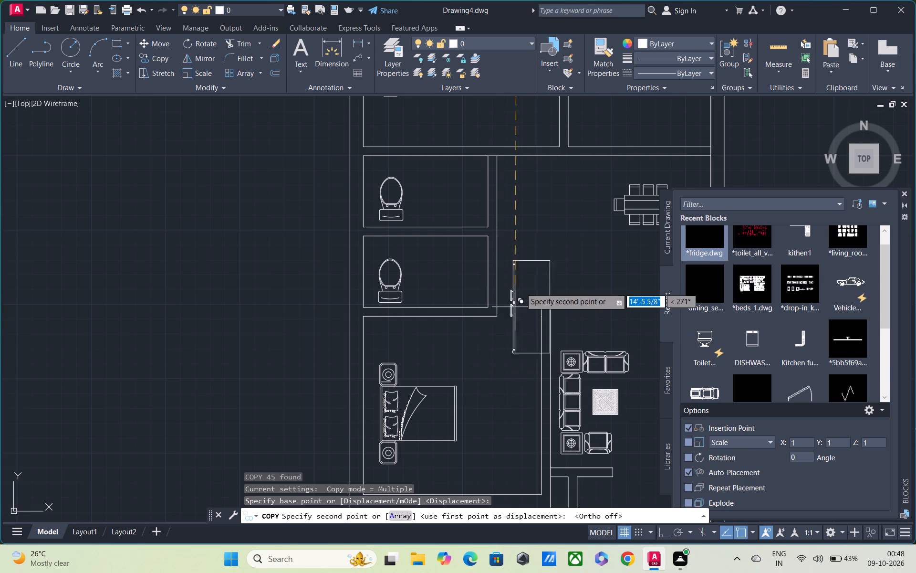
scroll(526, 276, "down", 1)
left_click(234, 294)
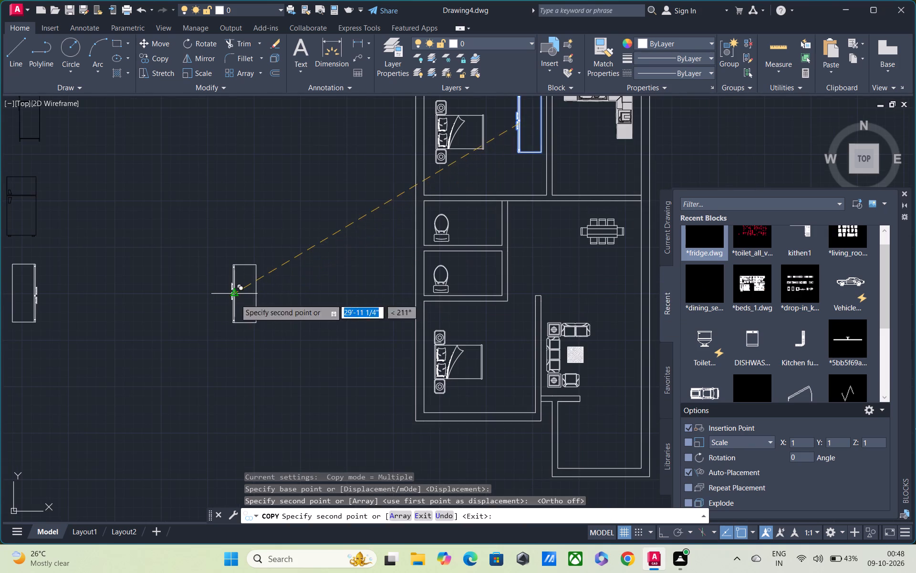
key("Escape")
Rotate the new fridge copy outside the plan a quarter turn so it lies horizontally with its handles facing down.
left_click(188, 233)
left_click(349, 370)
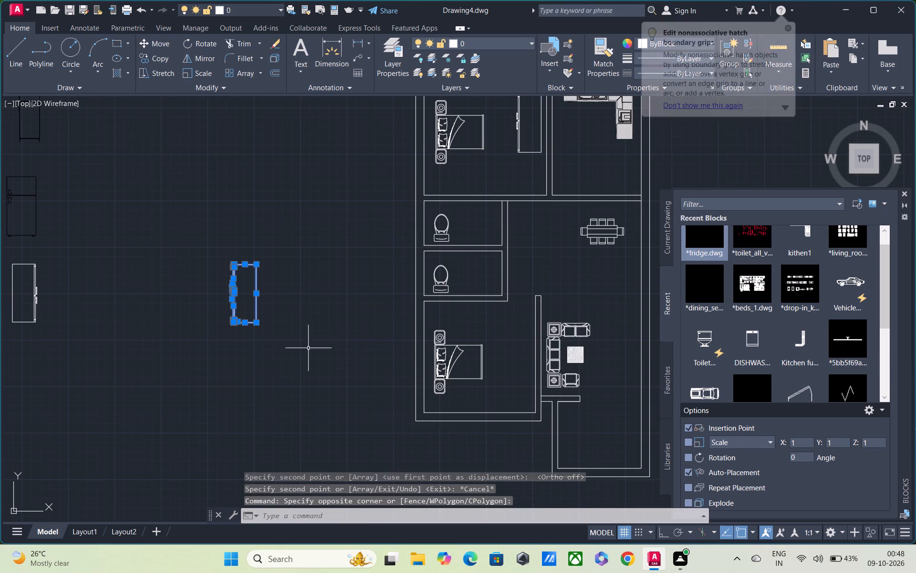
key("r")
type("OM")
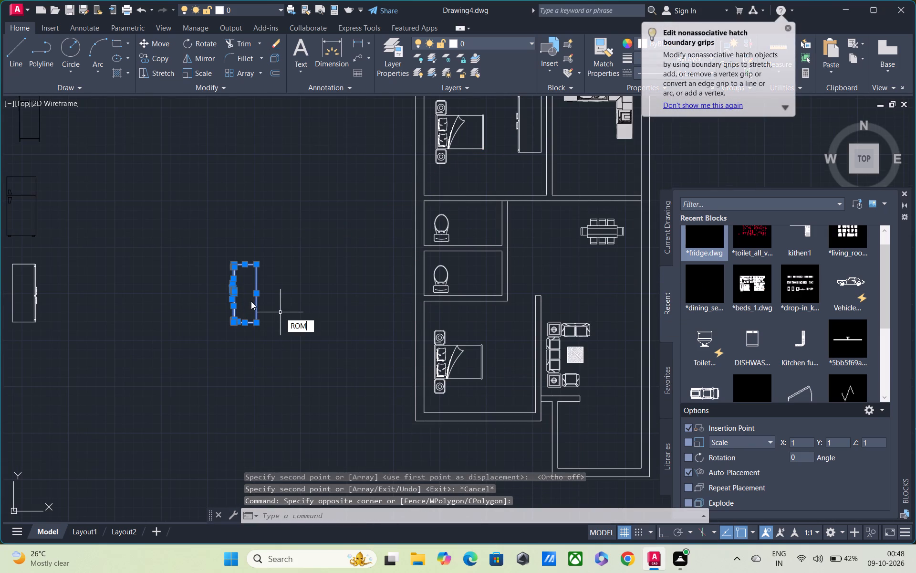
key("BackSpace")
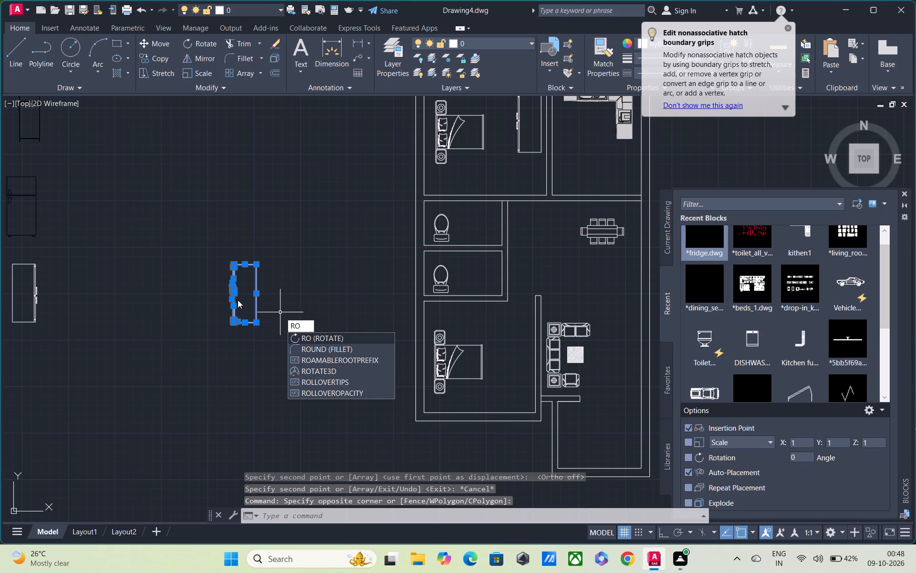
key("space")
left_click(240, 296)
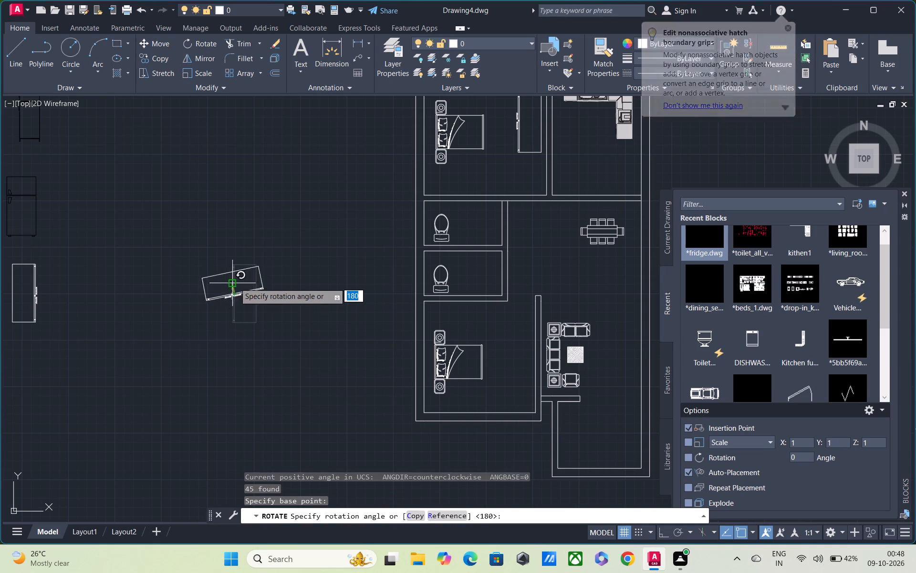
left_click(240, 288)
key("Escape")
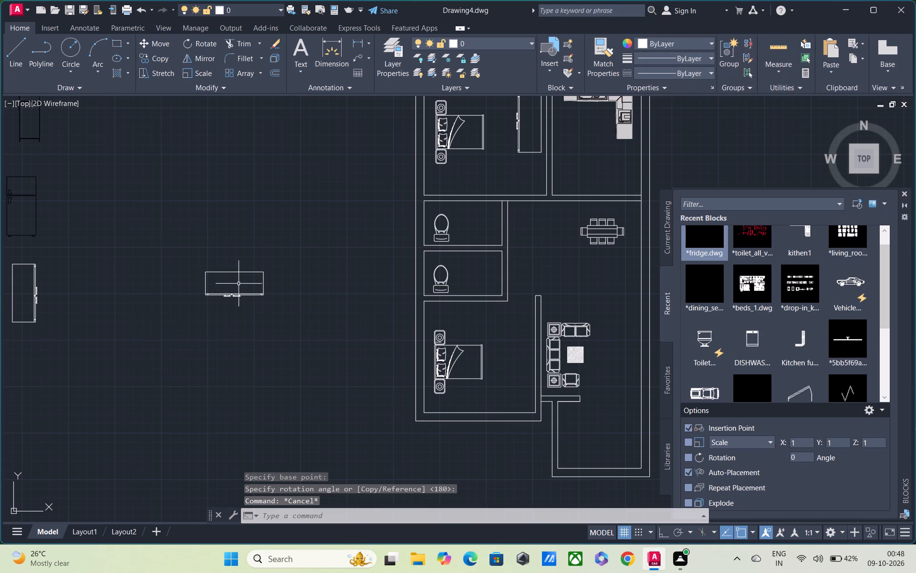
Move the horizontal fridge into the lower bedroom, between the bed and the room's upper wall.
left_click_drag(180, 259, 194, 264)
left_click(335, 328)
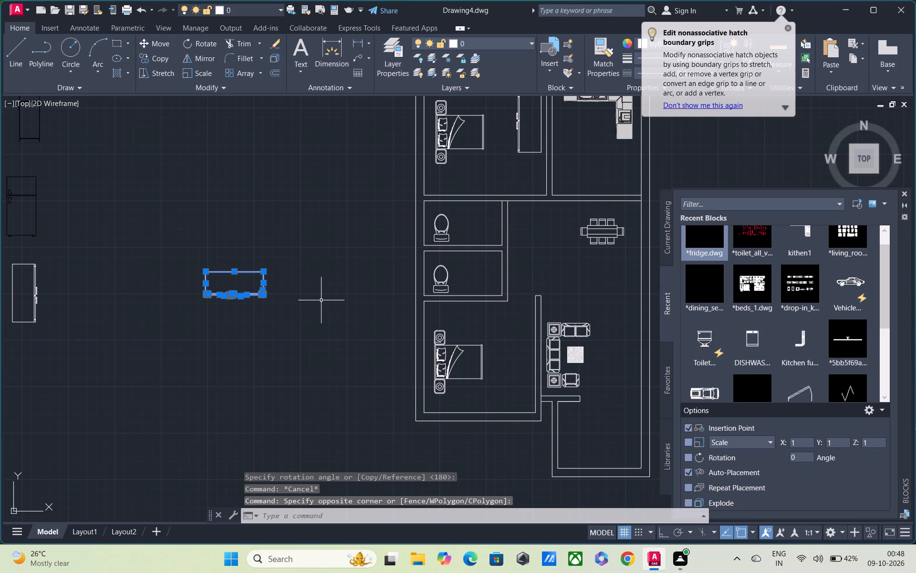
type("M")
key("space")
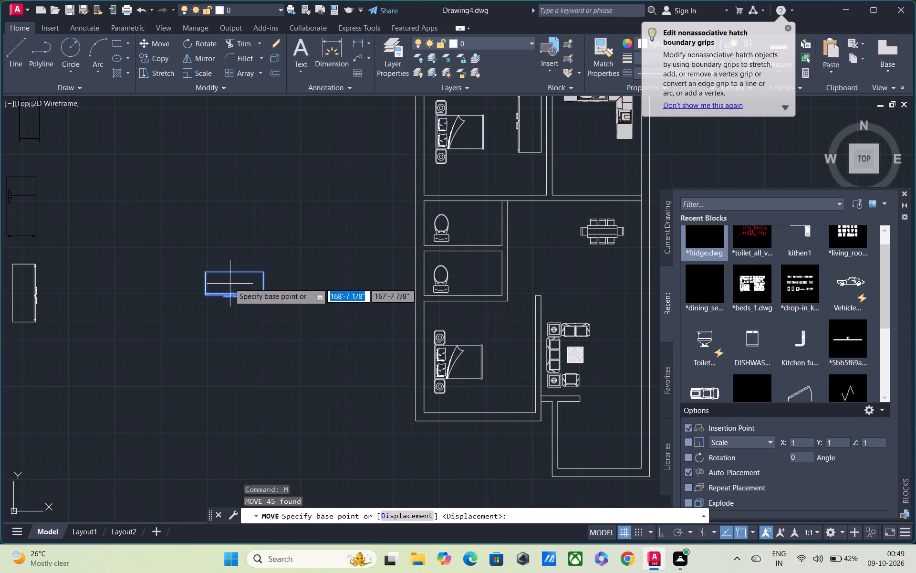
left_click(229, 283)
scroll(485, 321, "up", 2)
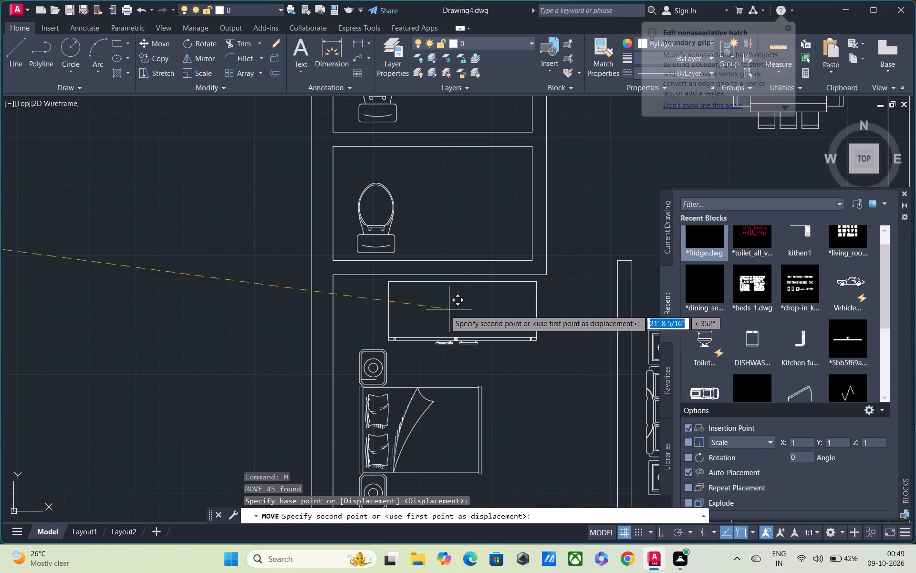
left_click(442, 311)
scroll(442, 311, "down", 1)
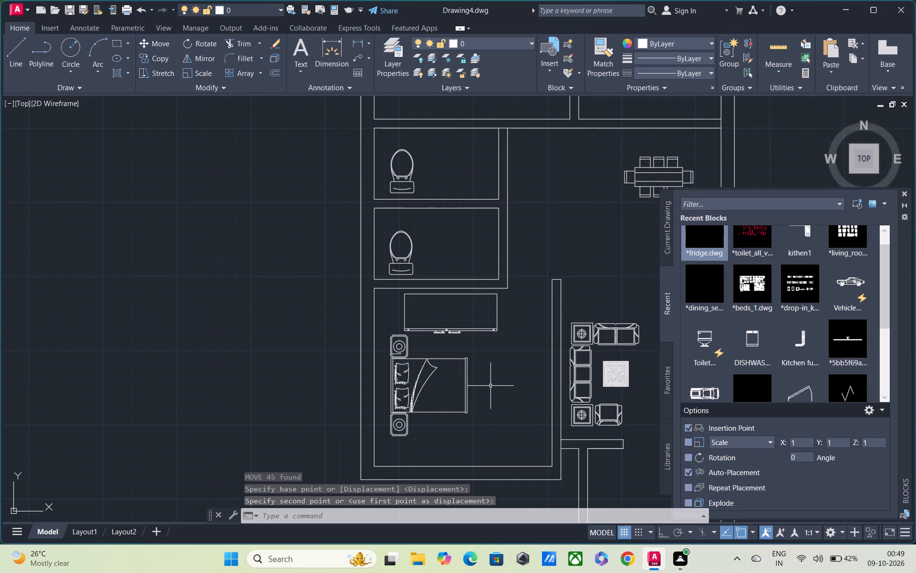
scroll(490, 386, "down", 1)
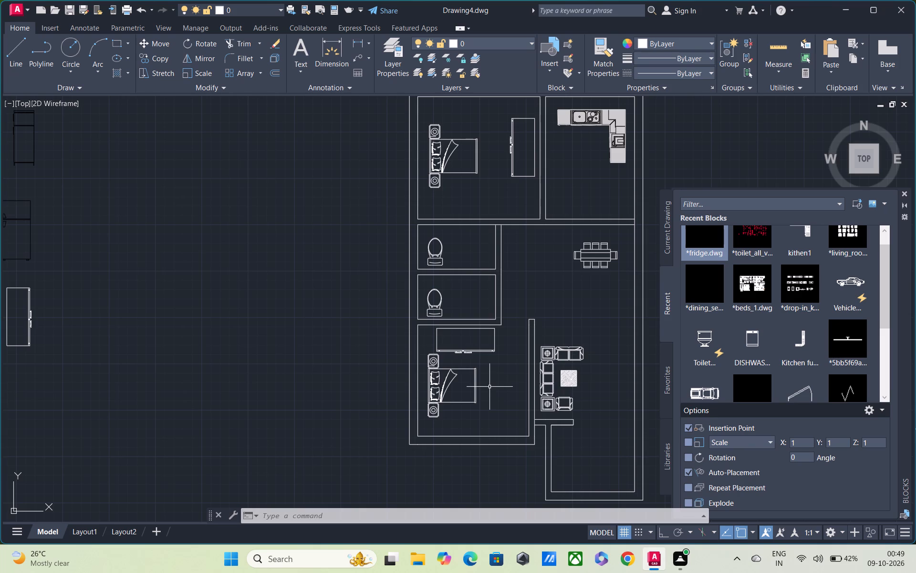
key("Escape")
Load the ACAD_ISO03W100 dashed linetype and make it the current linetype.
left_click(704, 74)
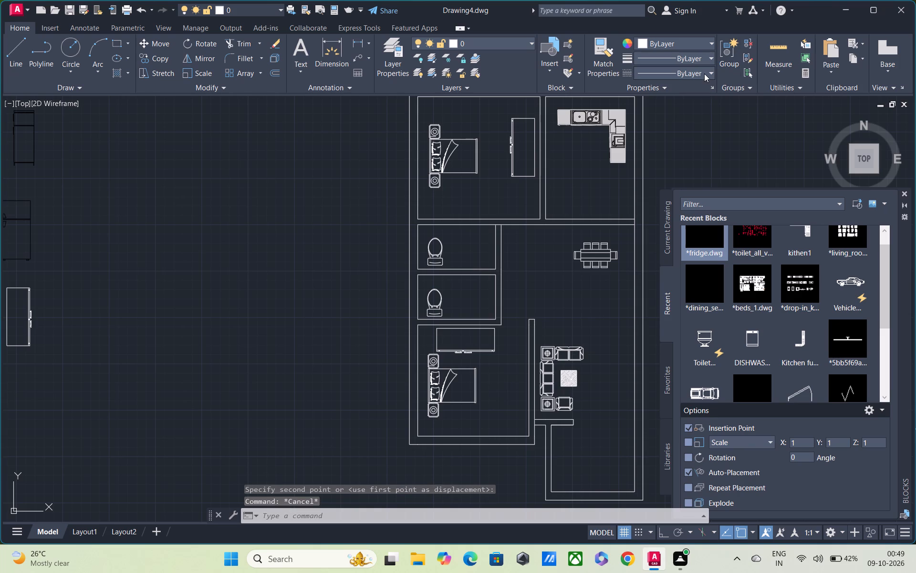
left_click(706, 131)
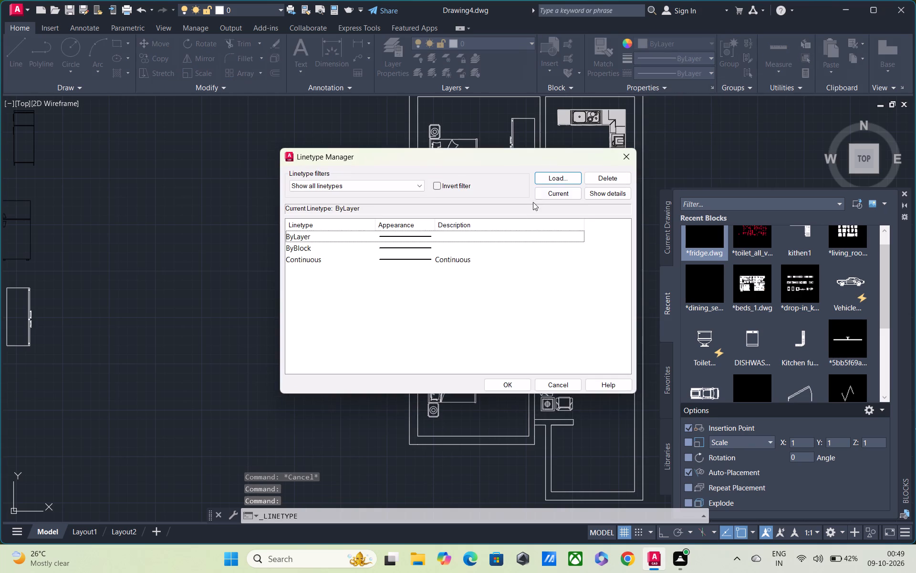
left_click(551, 176)
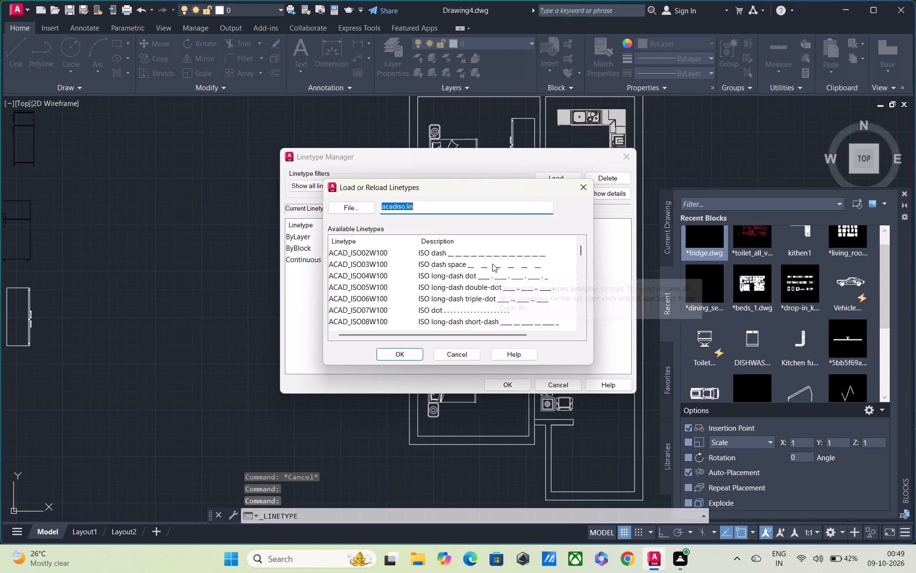
left_click(492, 264)
left_click(387, 356)
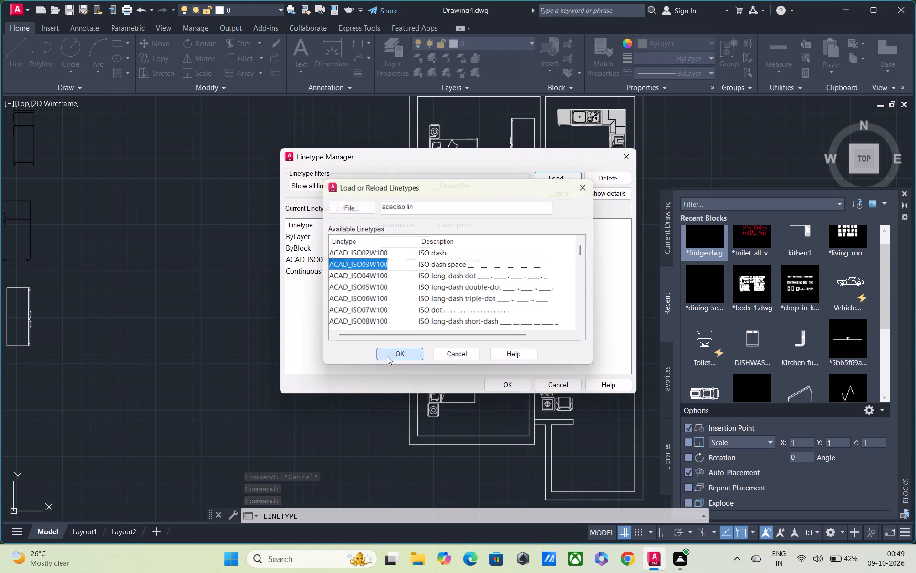
left_click(507, 382)
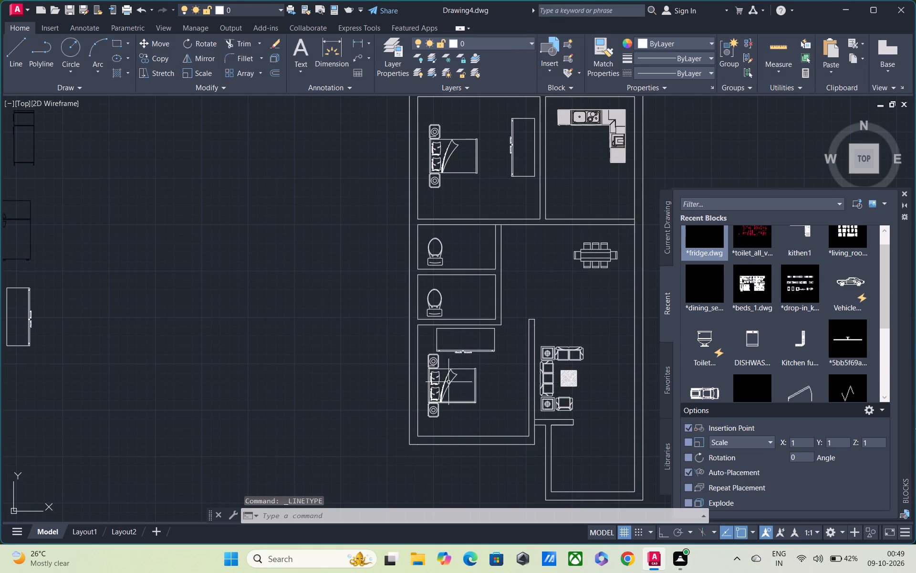
middle_click_drag(427, 377, 421, 336)
left_click(689, 71)
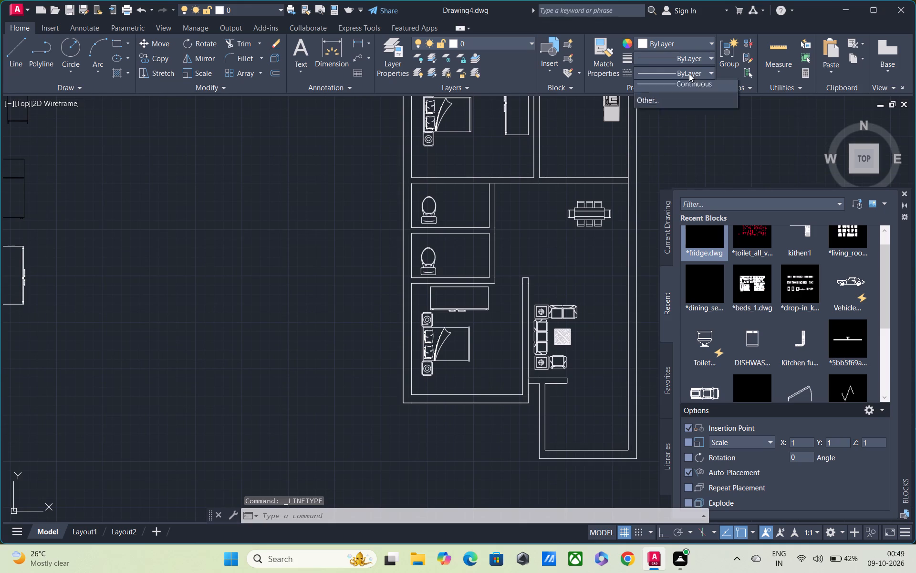
left_click(695, 117)
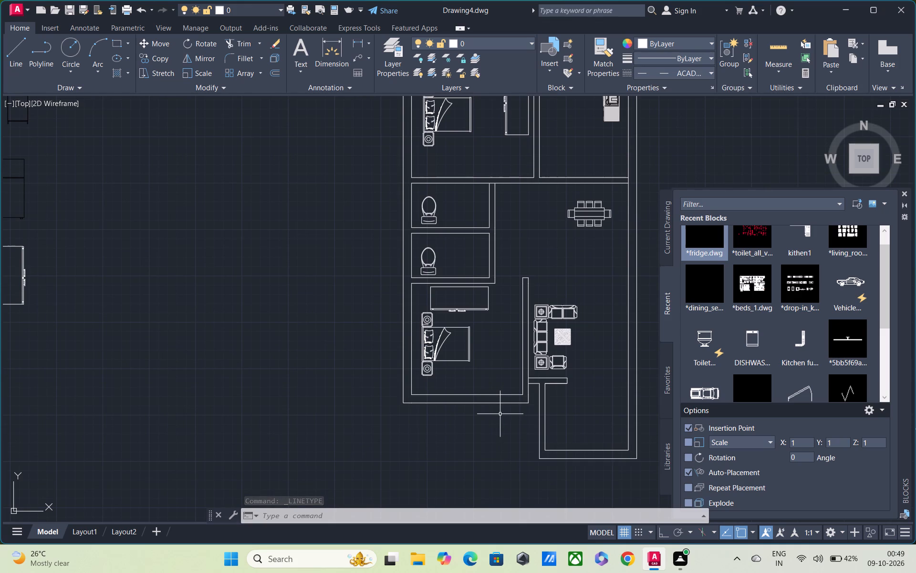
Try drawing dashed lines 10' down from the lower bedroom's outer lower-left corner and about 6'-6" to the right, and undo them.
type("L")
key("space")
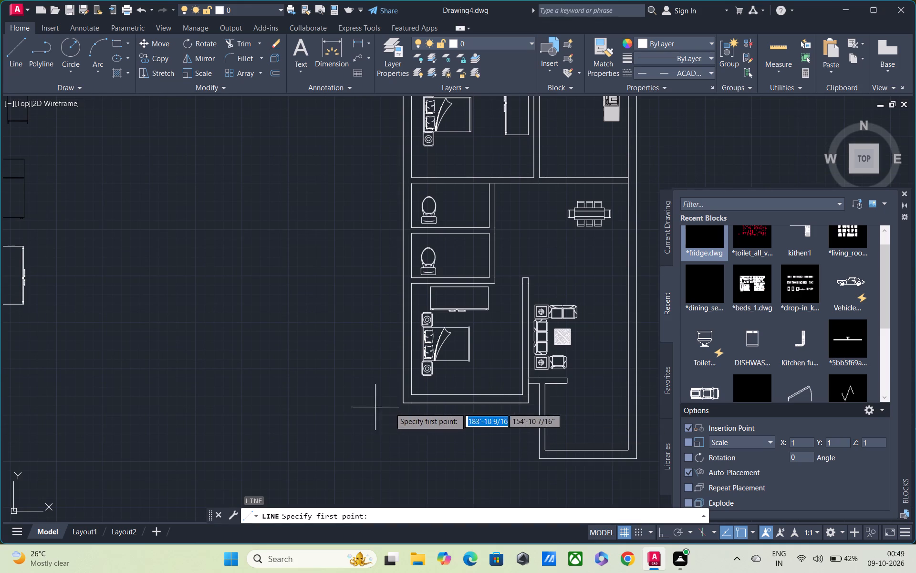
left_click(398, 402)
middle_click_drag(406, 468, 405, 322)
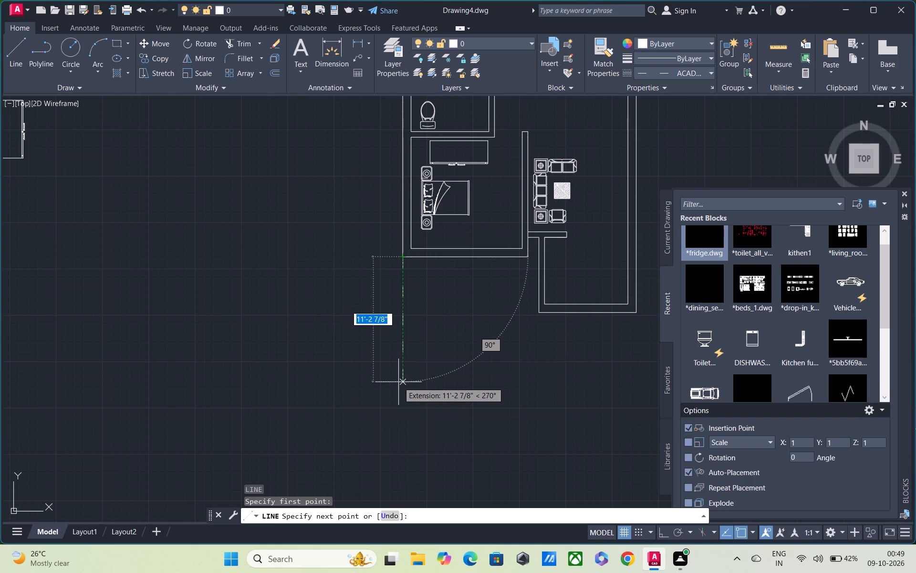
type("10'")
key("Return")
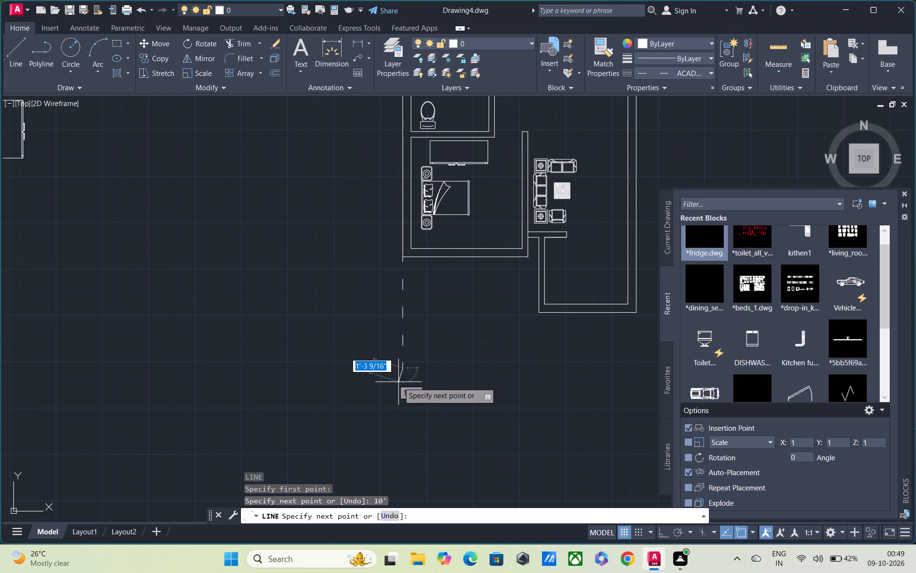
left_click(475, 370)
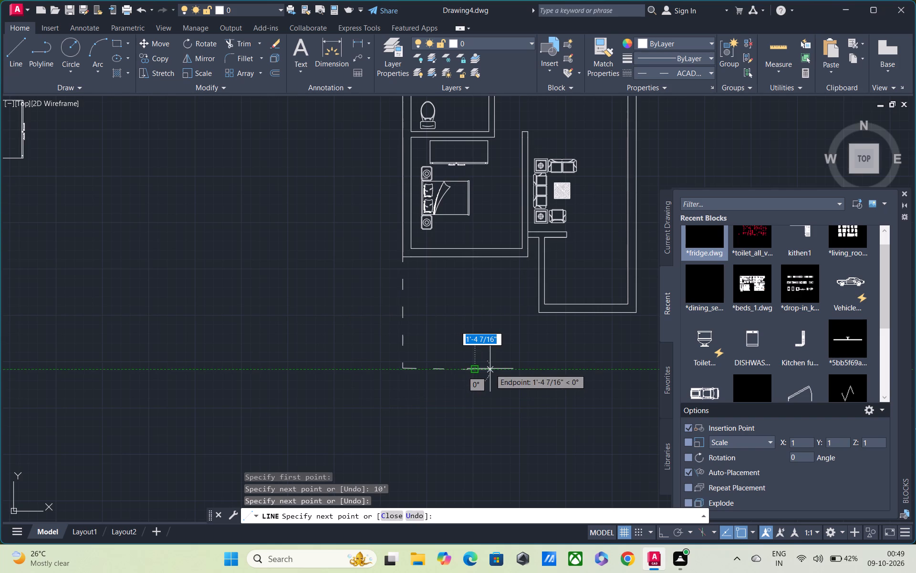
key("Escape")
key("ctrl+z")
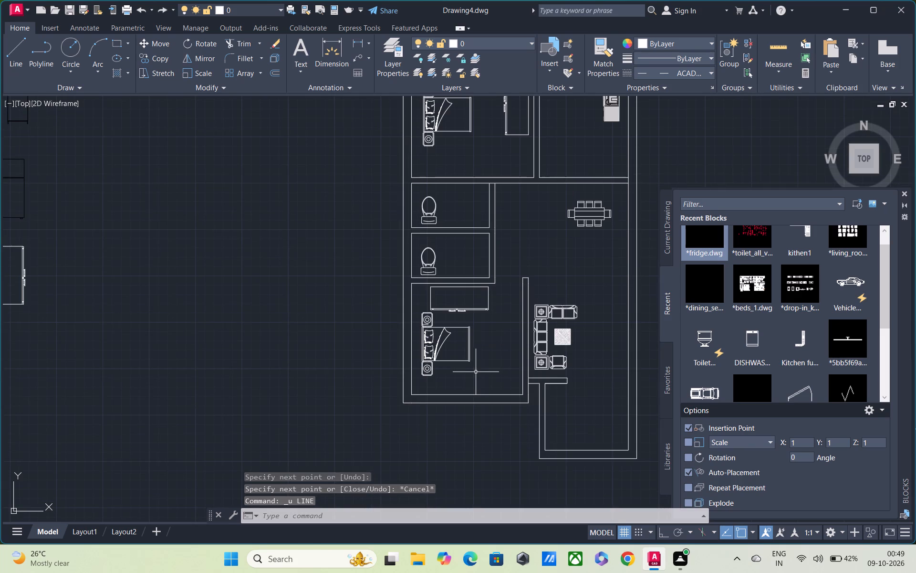
Draw a dashed line 10' straight down from the lower bedroom's outer lower-left corner.
type("L")
key("space")
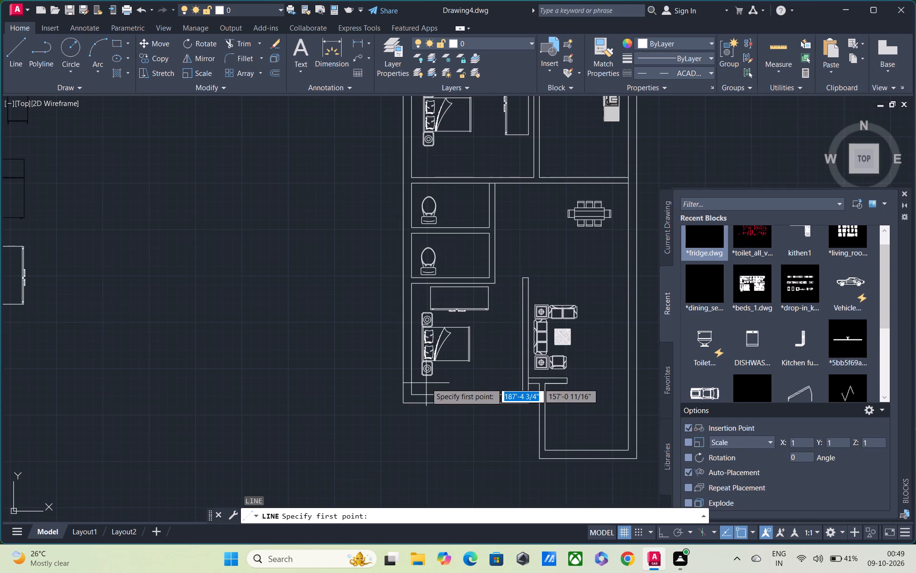
left_click_drag(401, 403, 401, 407)
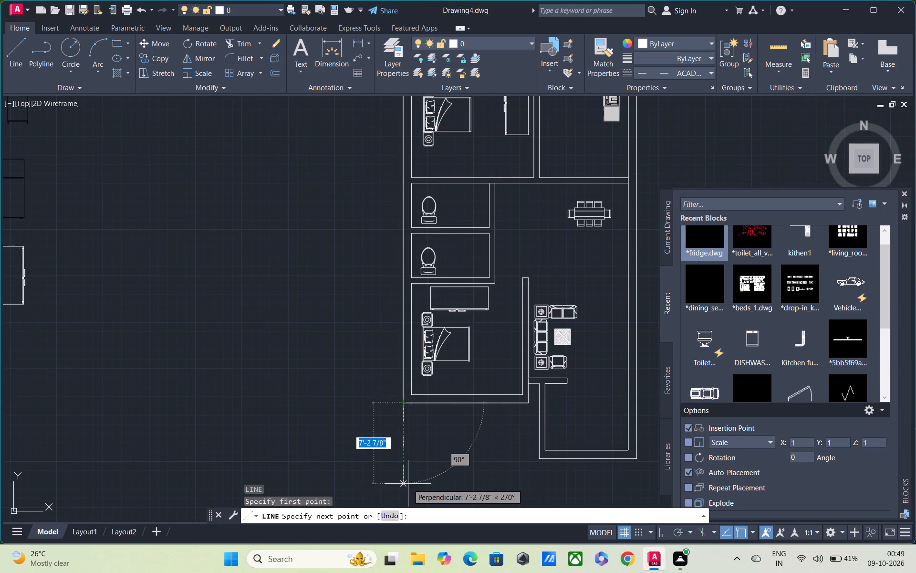
middle_click_drag(406, 473, 406, 347)
type("10'")
key("Return")
key("Escape")
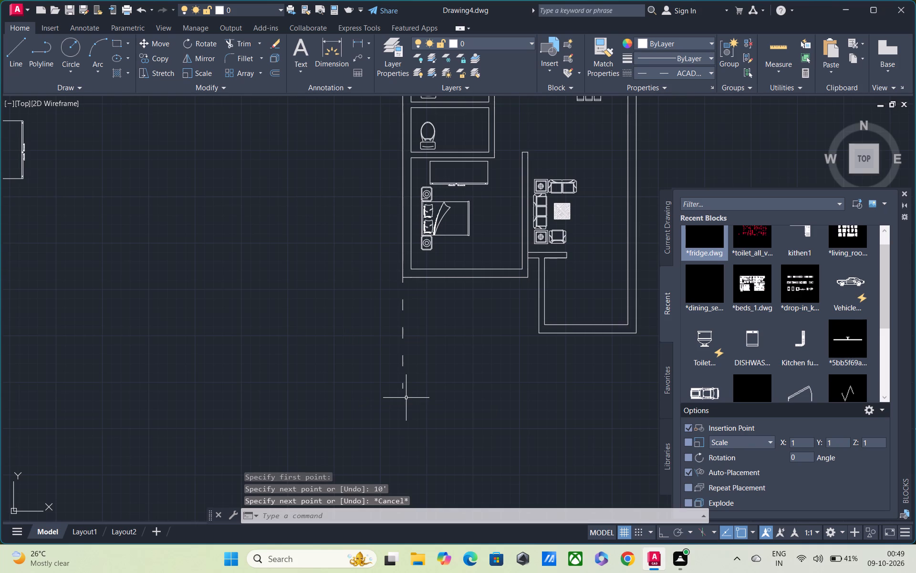
Offset the 10' dashed line 6" to the right, toward the area below the bedroom.
type("O")
key("space")
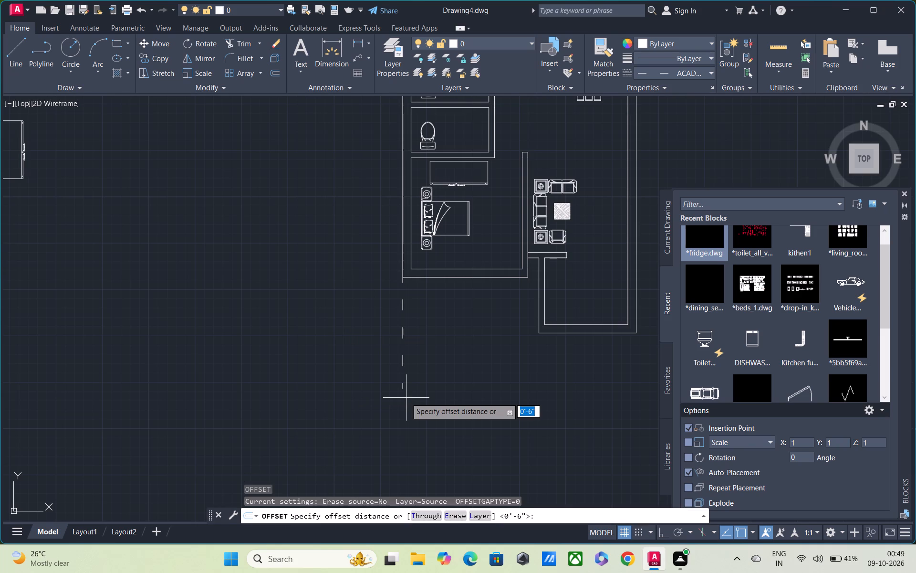
type("6\"")
key("Return")
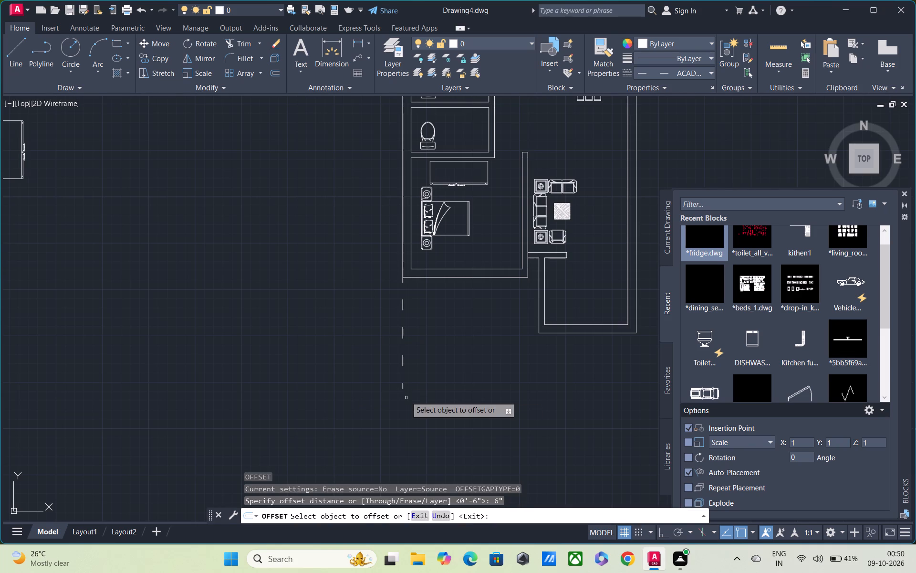
left_click(402, 353)
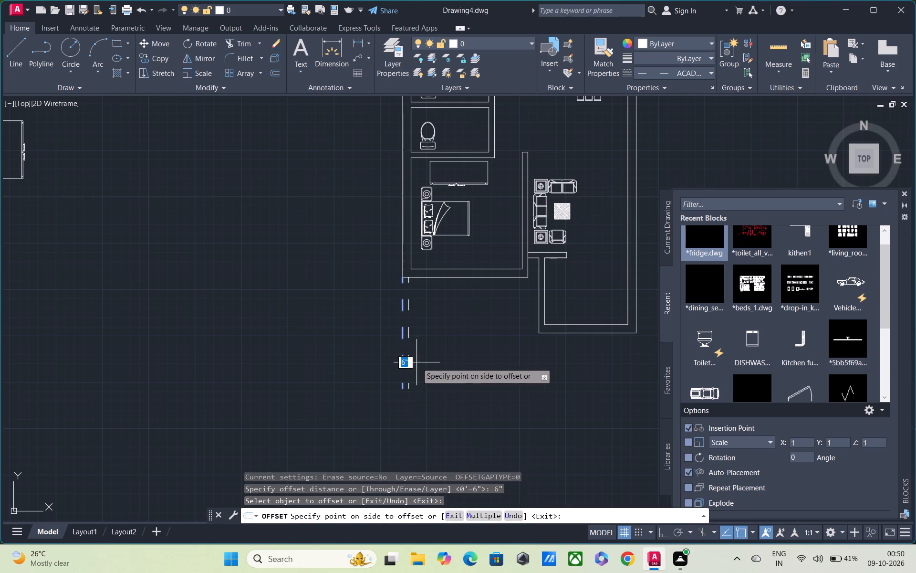
left_click(416, 362)
type("L")
key("space")
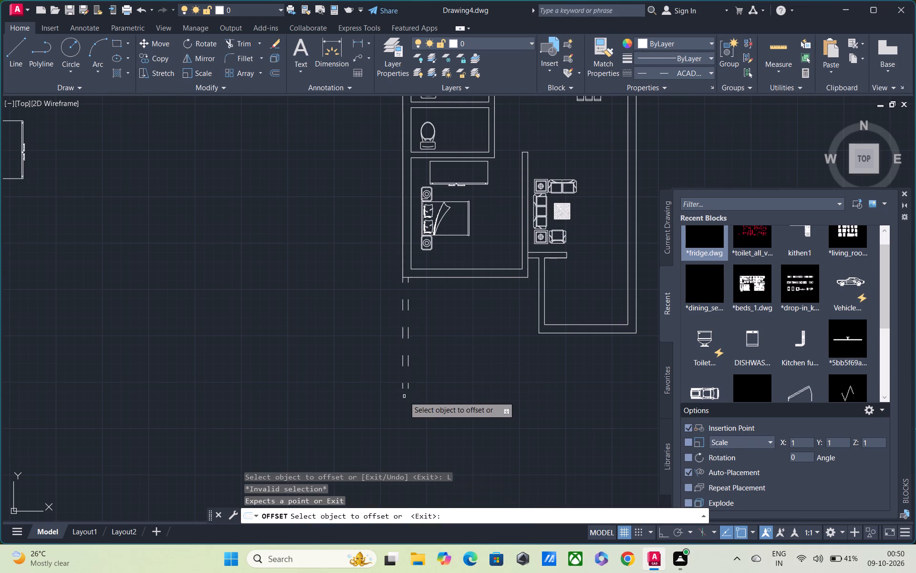
key("Escape")
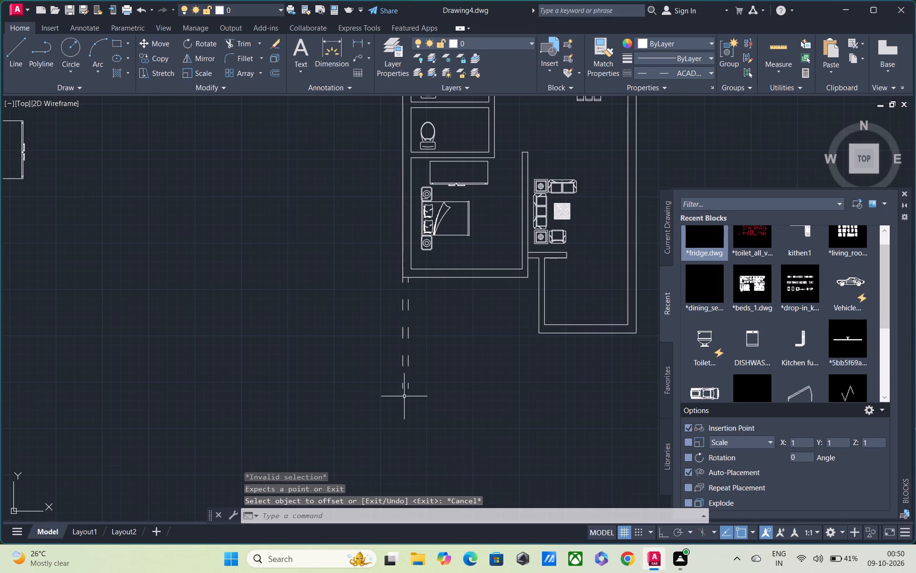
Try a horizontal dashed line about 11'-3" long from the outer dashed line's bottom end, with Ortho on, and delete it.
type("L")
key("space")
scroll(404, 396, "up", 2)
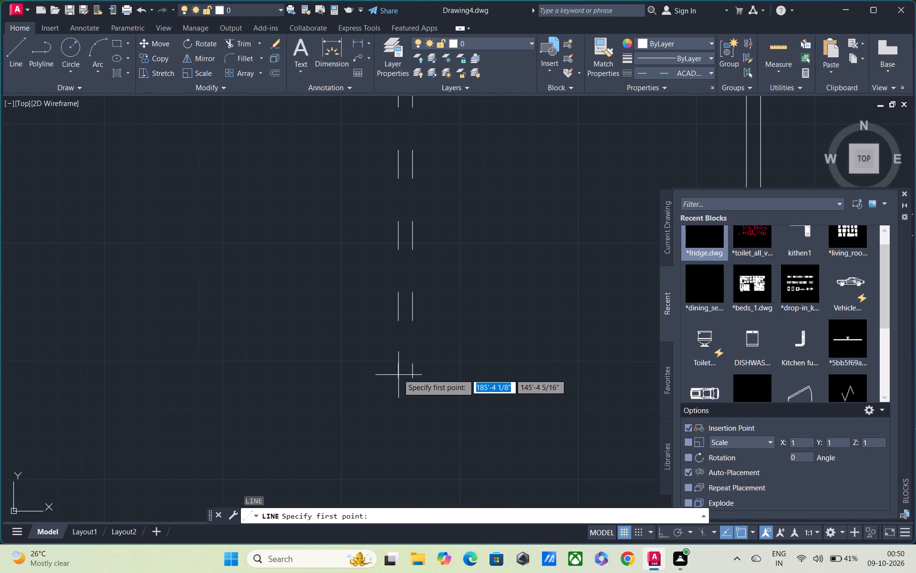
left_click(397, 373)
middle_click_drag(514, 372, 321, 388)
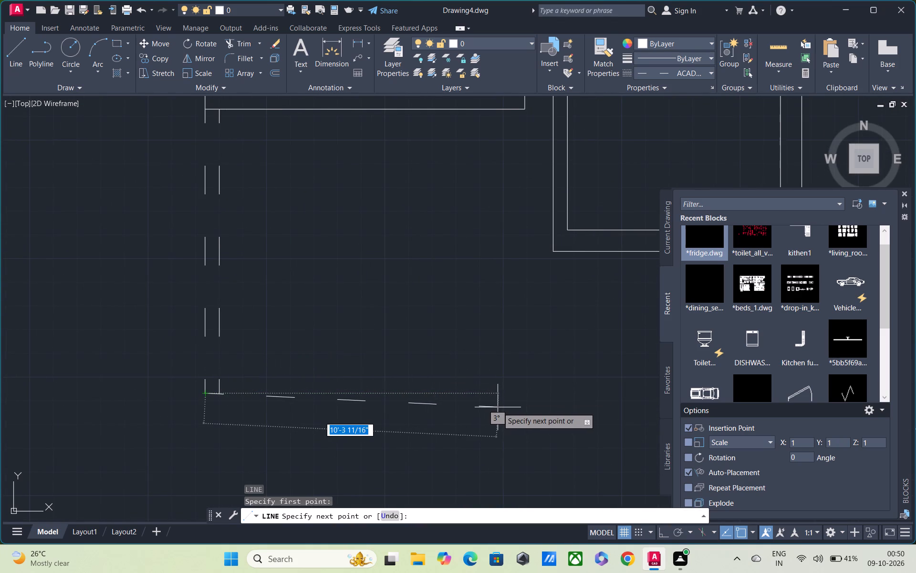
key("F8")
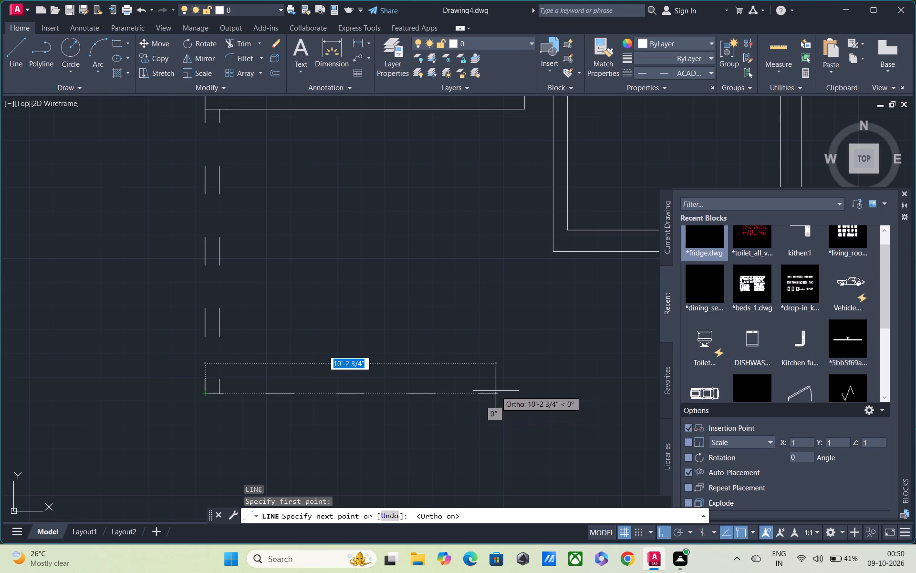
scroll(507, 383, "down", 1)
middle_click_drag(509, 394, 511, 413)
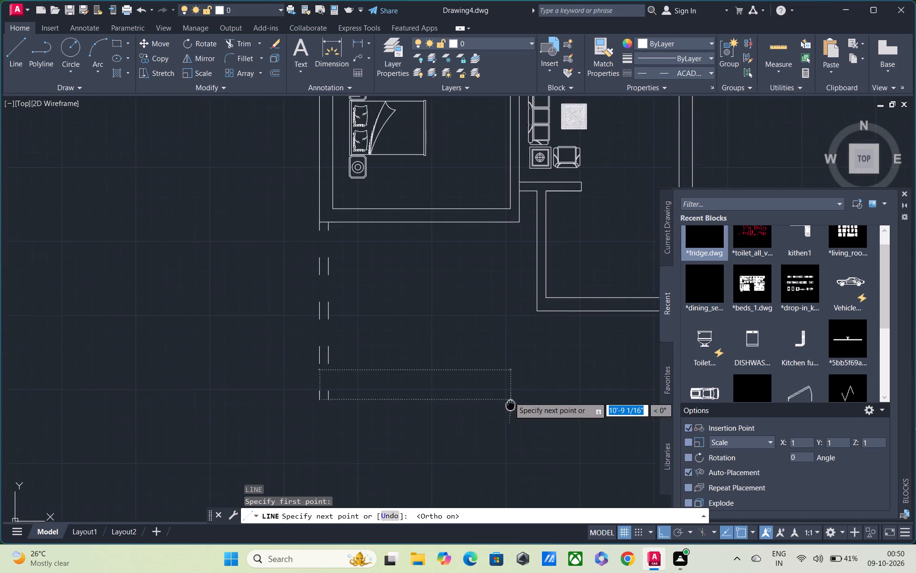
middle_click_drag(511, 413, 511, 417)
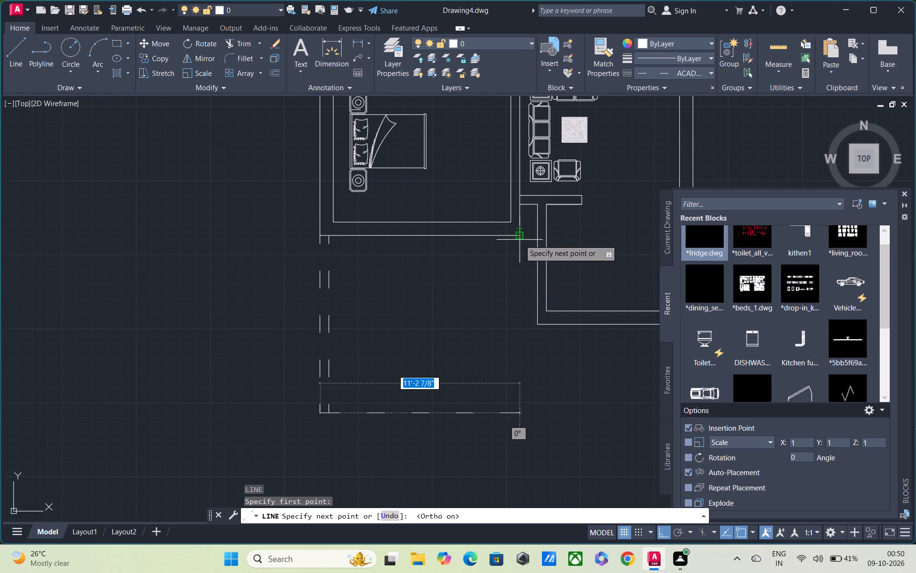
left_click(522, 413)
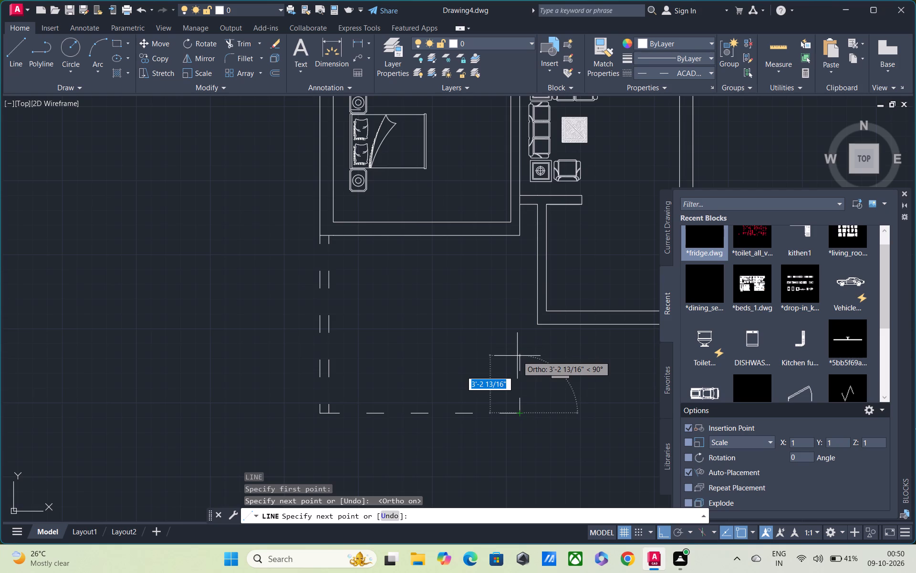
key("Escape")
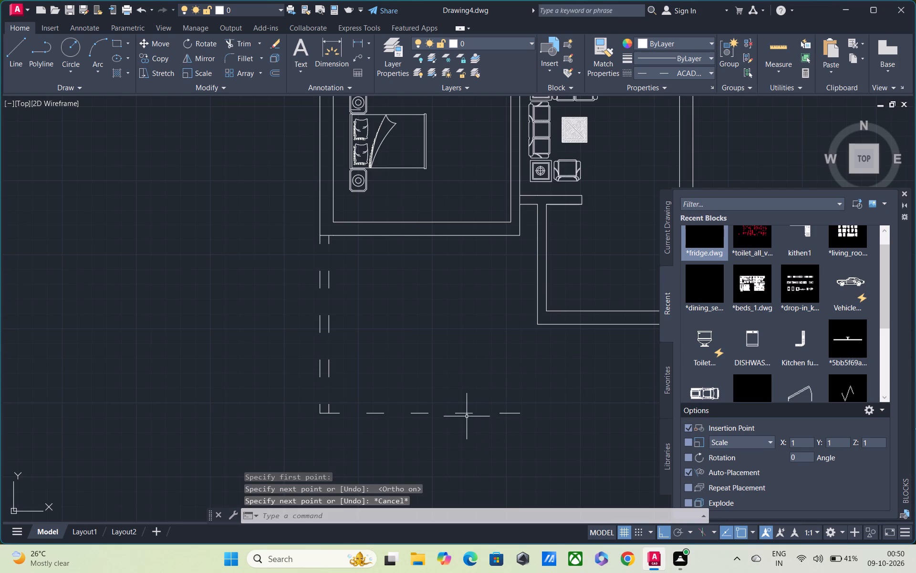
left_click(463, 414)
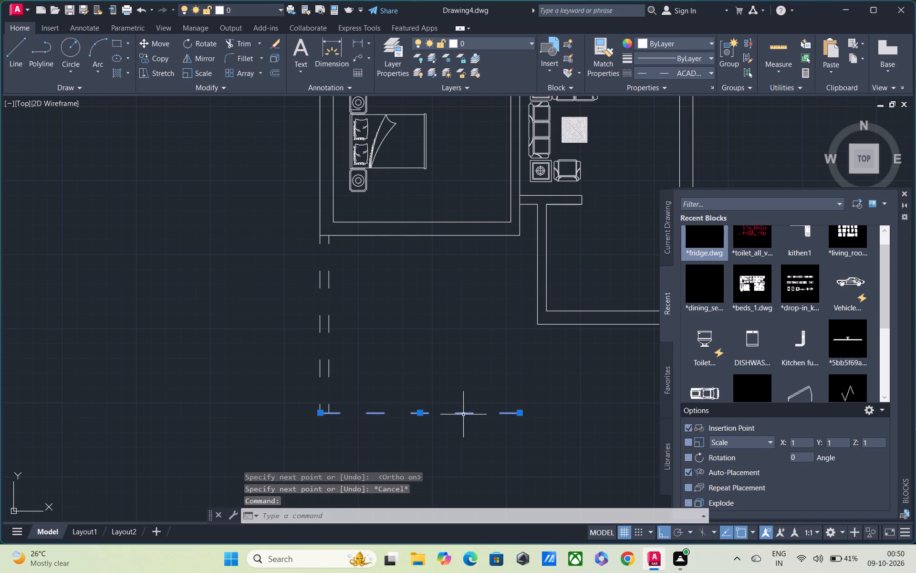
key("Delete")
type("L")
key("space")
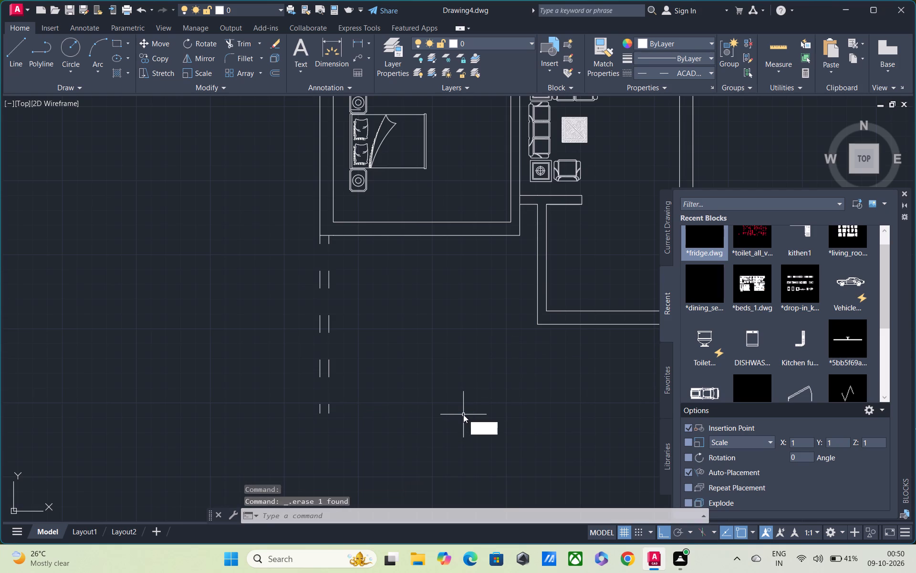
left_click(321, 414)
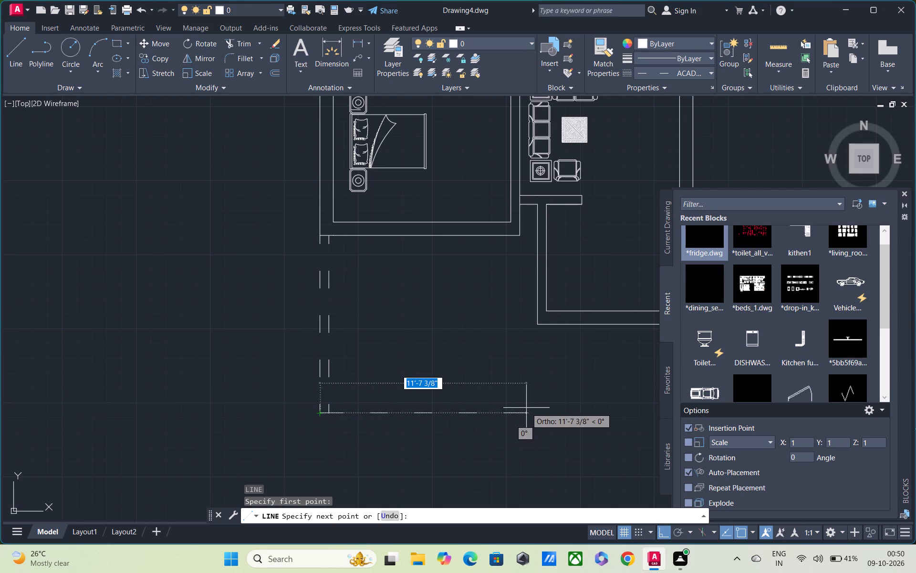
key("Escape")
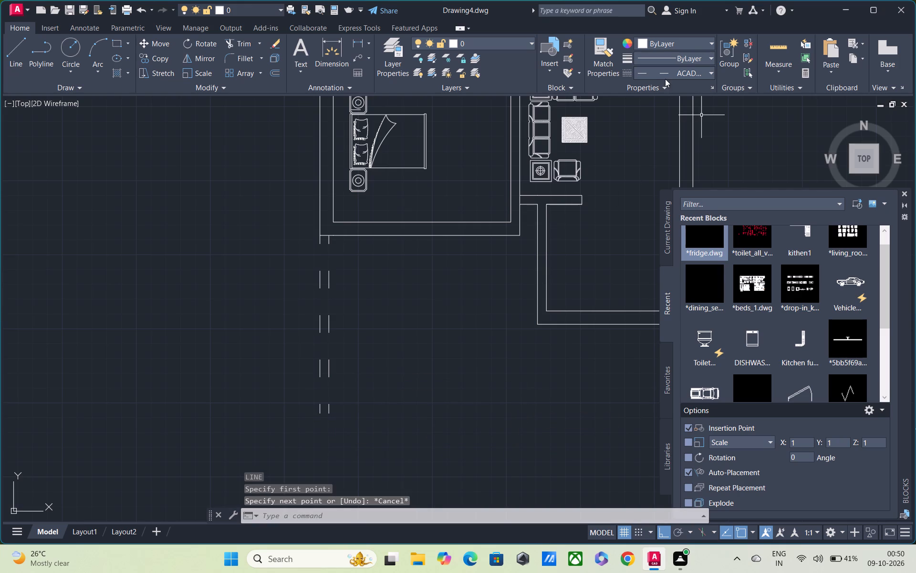
Set the current linetype to ByLayer and draw a horizontal line about 11'-3" right from the outer dashed line's bottom end.
left_click(666, 73)
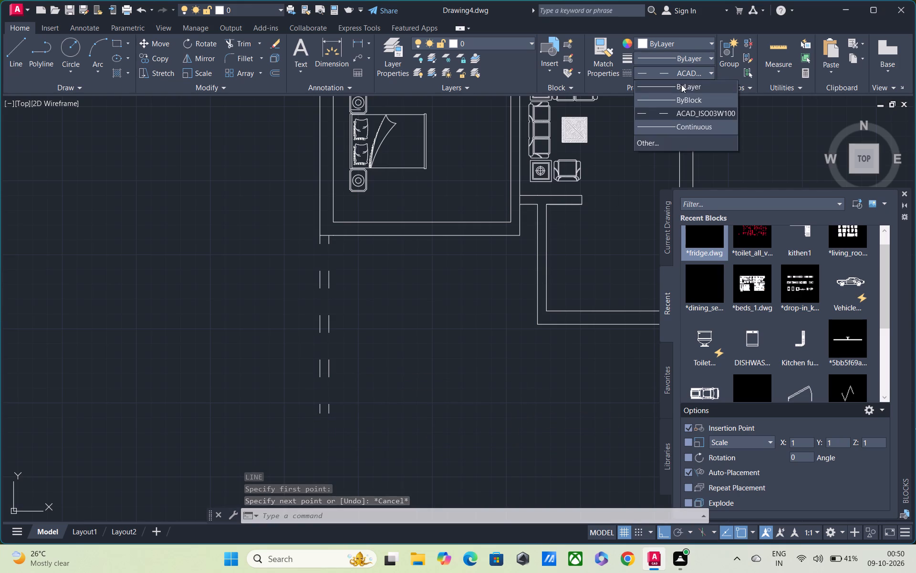
left_click(681, 85)
type("L")
key("space")
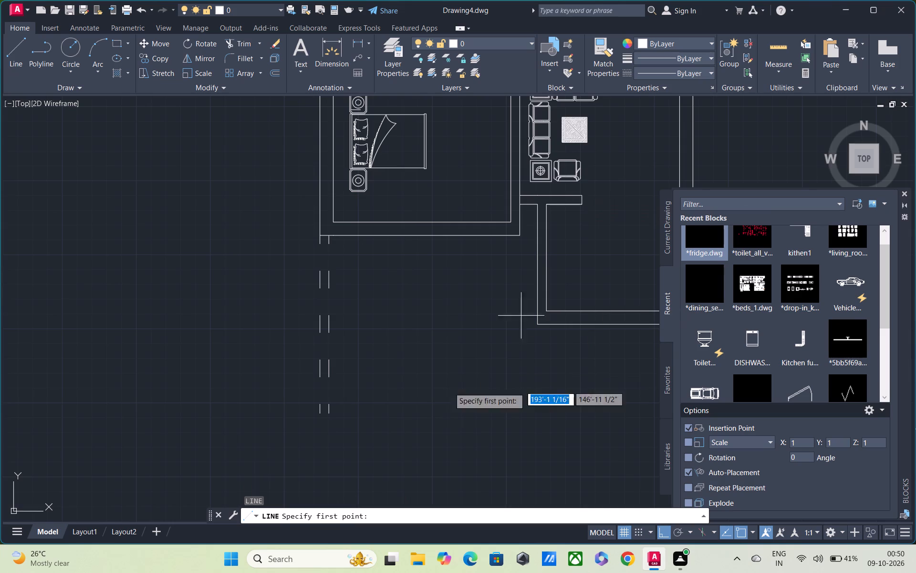
left_click(321, 412)
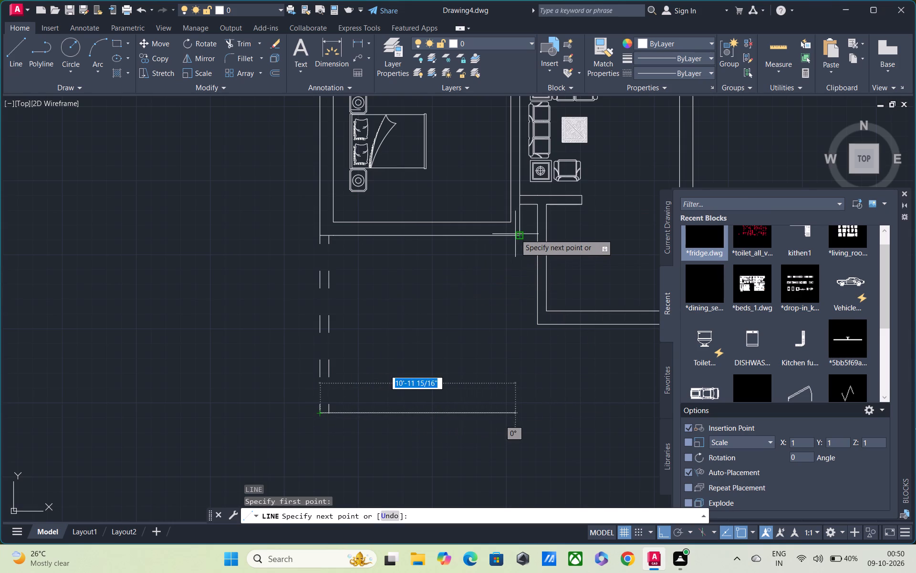
left_click(516, 414)
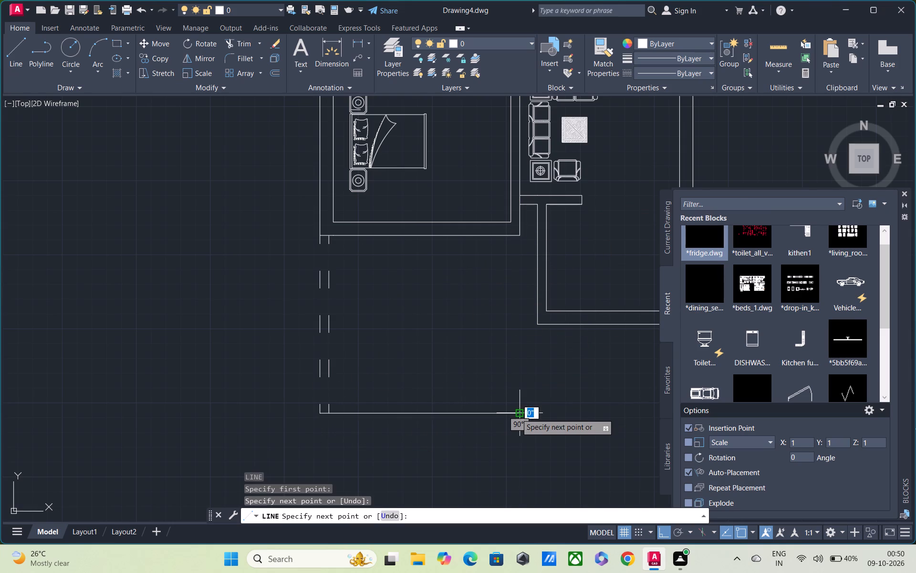
key("Escape")
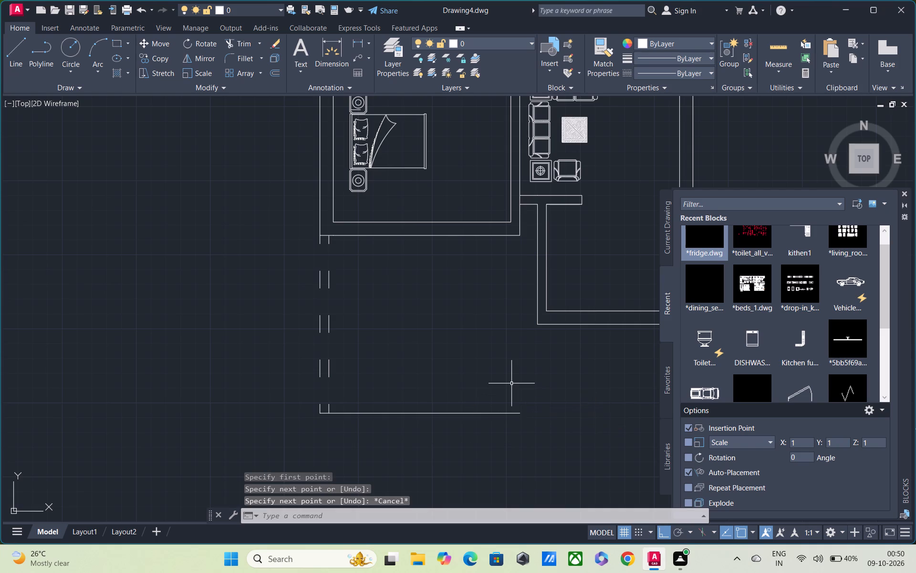
Offset the new bottom horizontal line 6" upward.
type("O")
key("space")
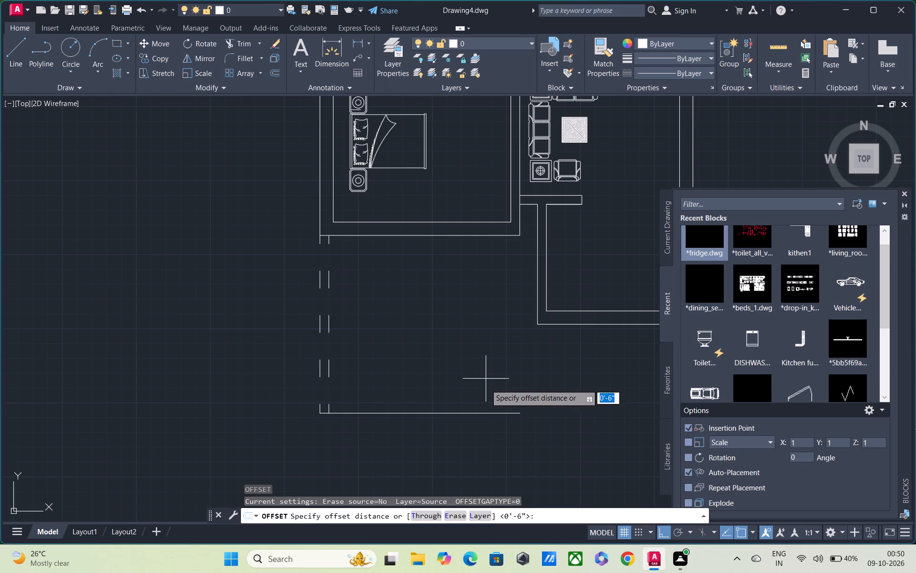
left_click(481, 410)
left_click(477, 382)
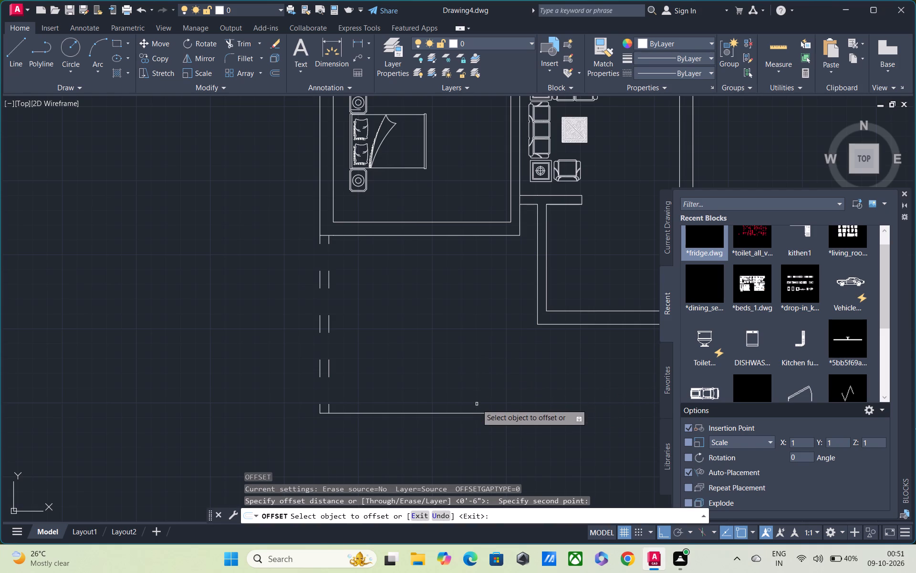
left_click(475, 413)
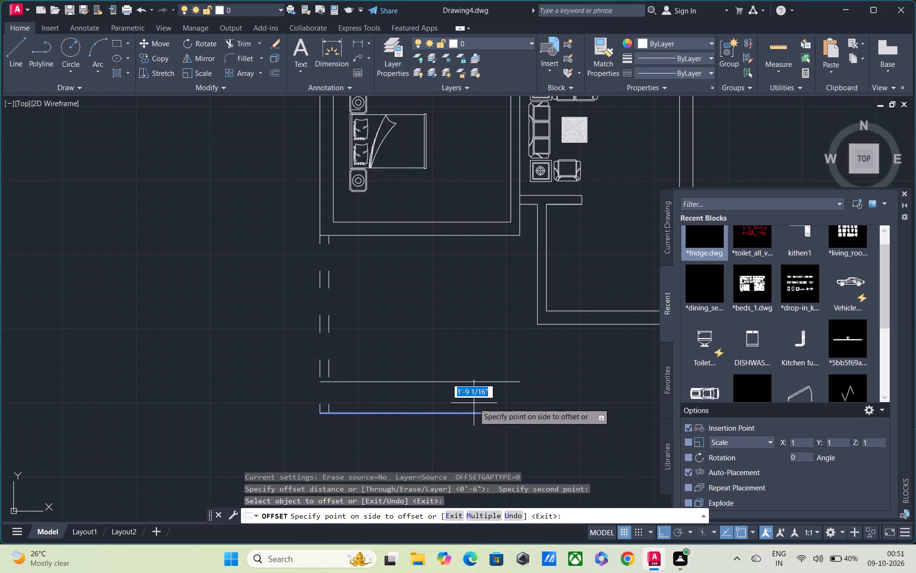
key("6")
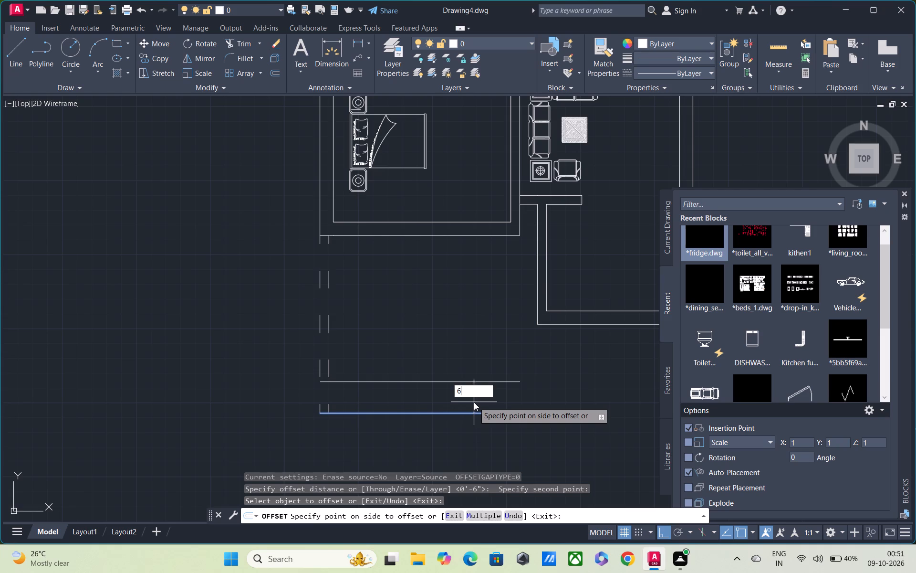
key("shift+quotedbl")
key("Return")
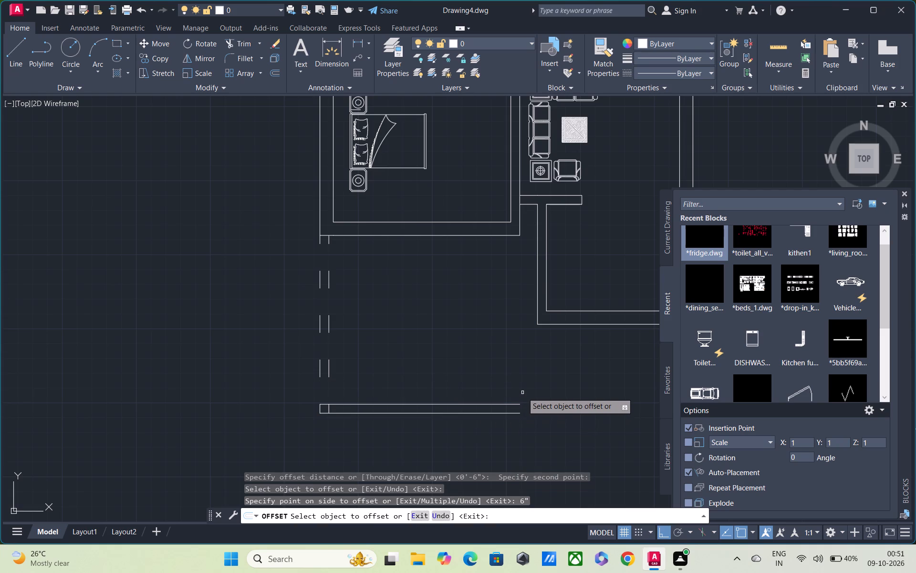
type("L")
key("space")
key("Escape")
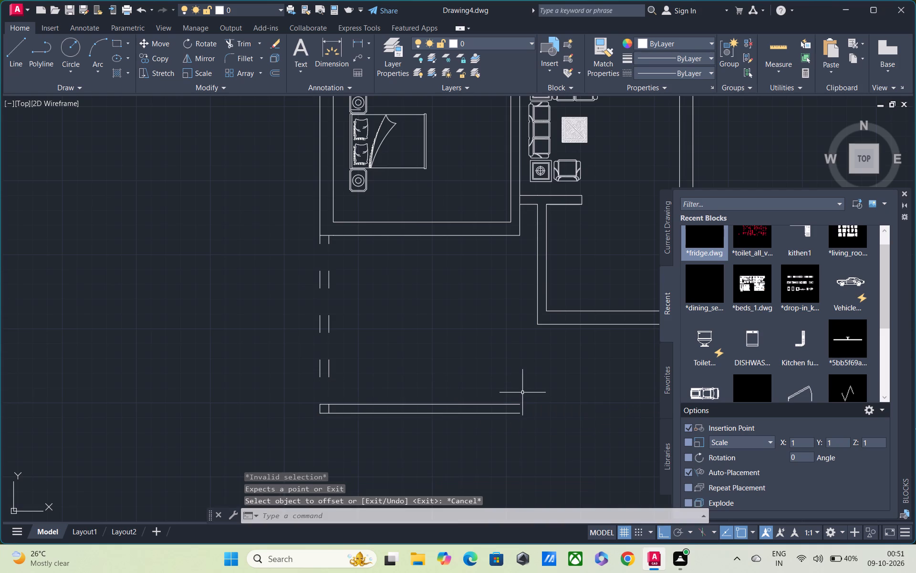
Draw a vertical line about 5' up from the right end of the outer bottom line.
type("L")
key("space")
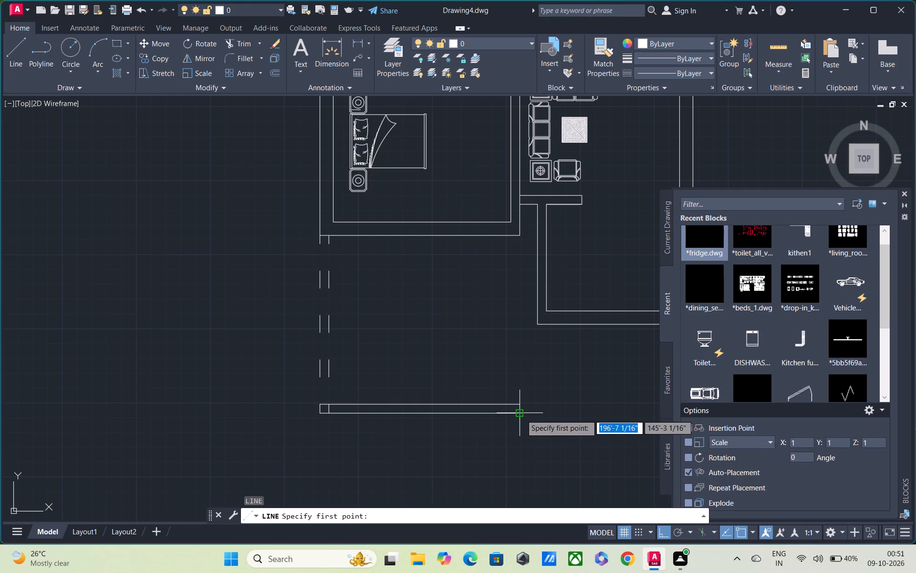
left_click_drag(521, 414, 521, 407)
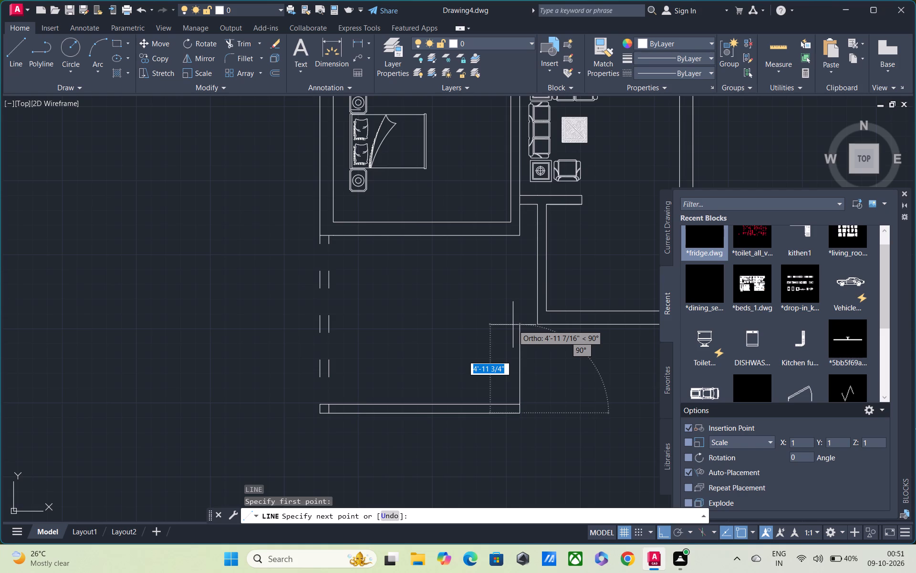
left_click(513, 325)
key("Escape")
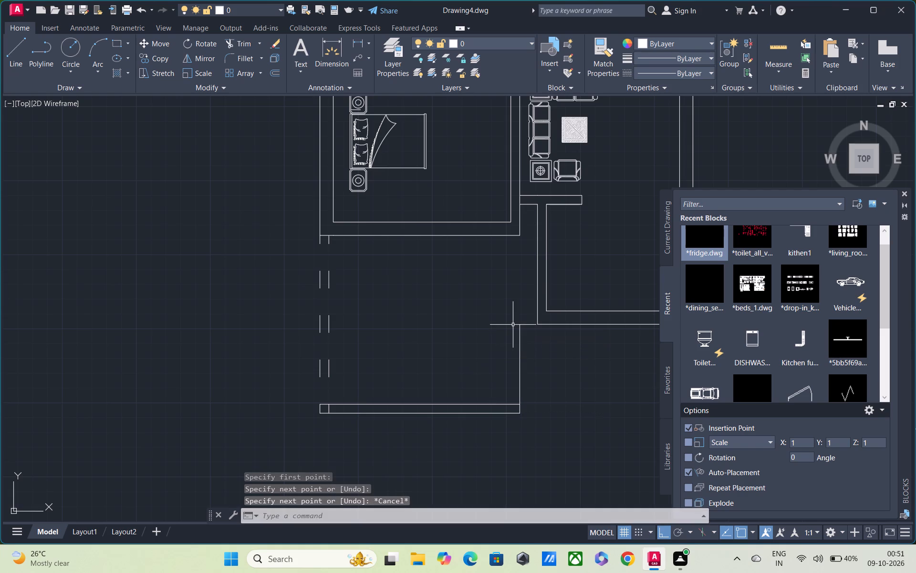
Offset the vertical line at the enclosure's right end 6" inward.
type("O")
key("space")
type("6\"")
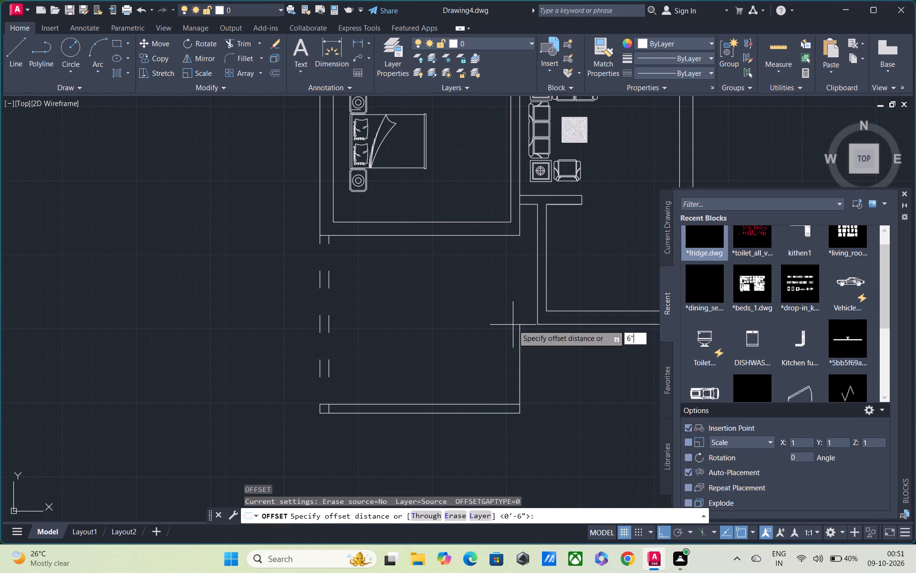
key("Return")
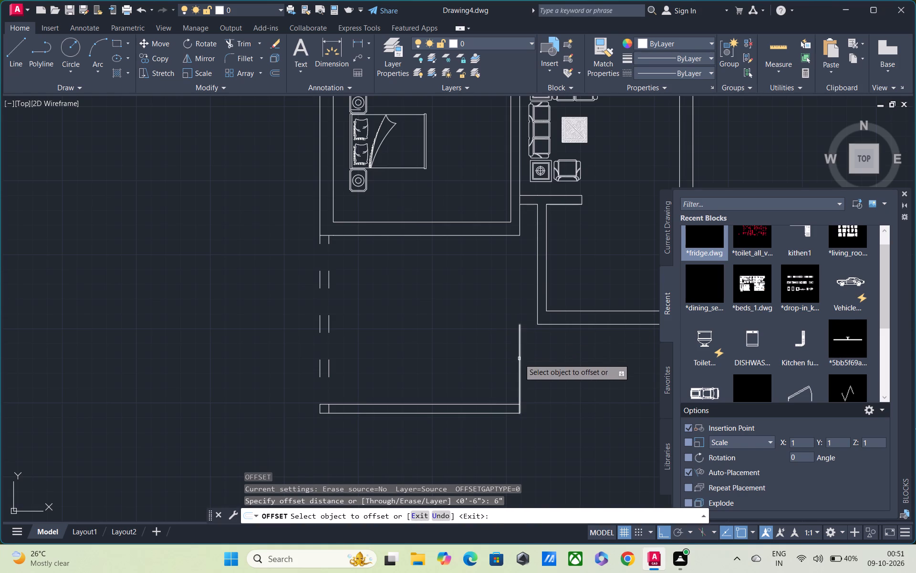
left_click(519, 359)
left_click(514, 368)
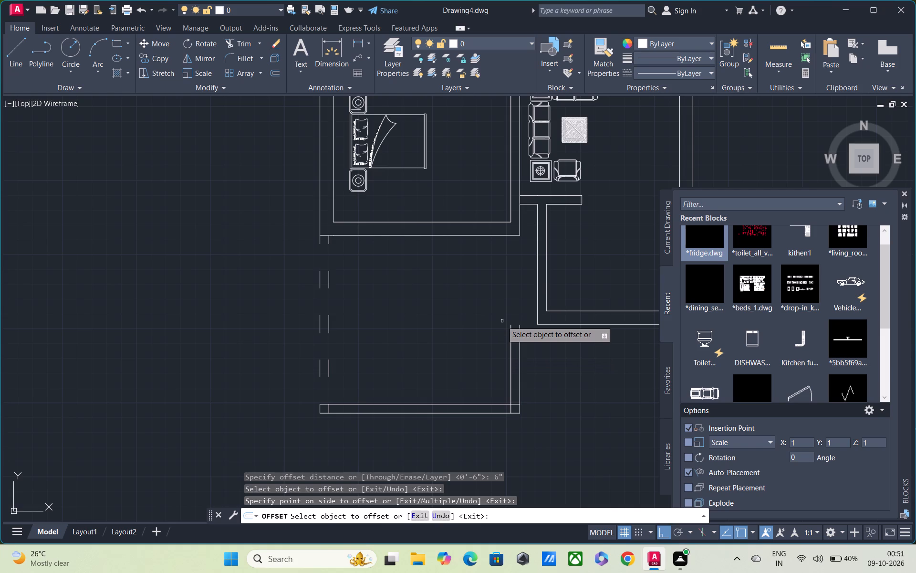
type("L")
key("space")
key("Escape")
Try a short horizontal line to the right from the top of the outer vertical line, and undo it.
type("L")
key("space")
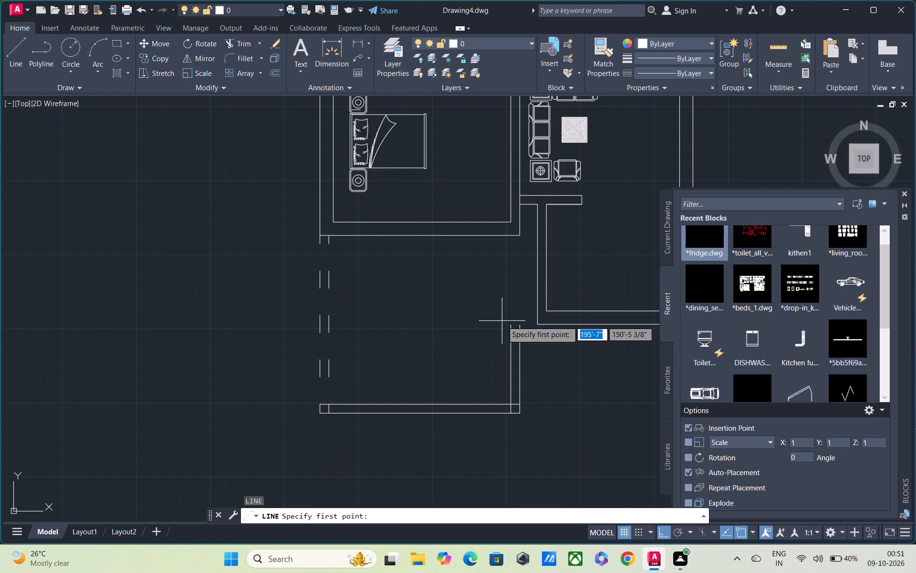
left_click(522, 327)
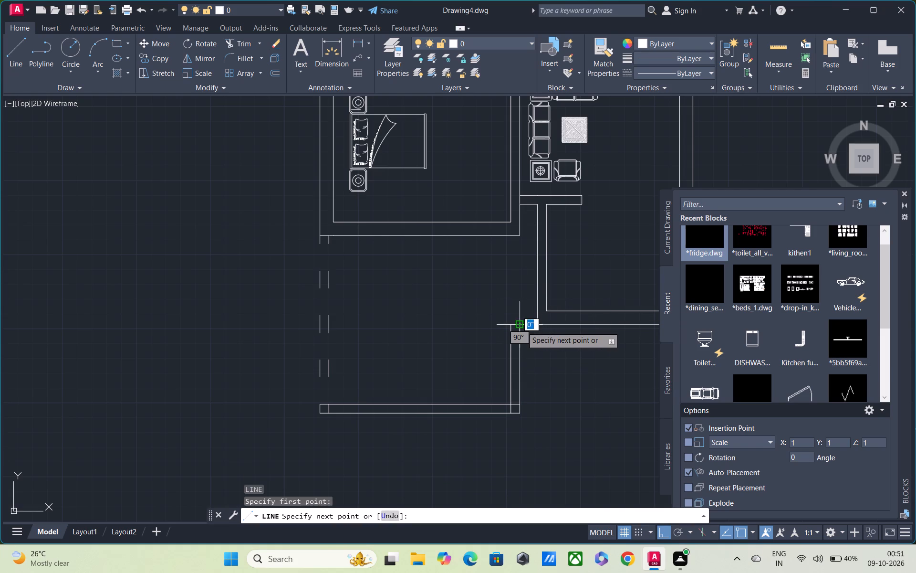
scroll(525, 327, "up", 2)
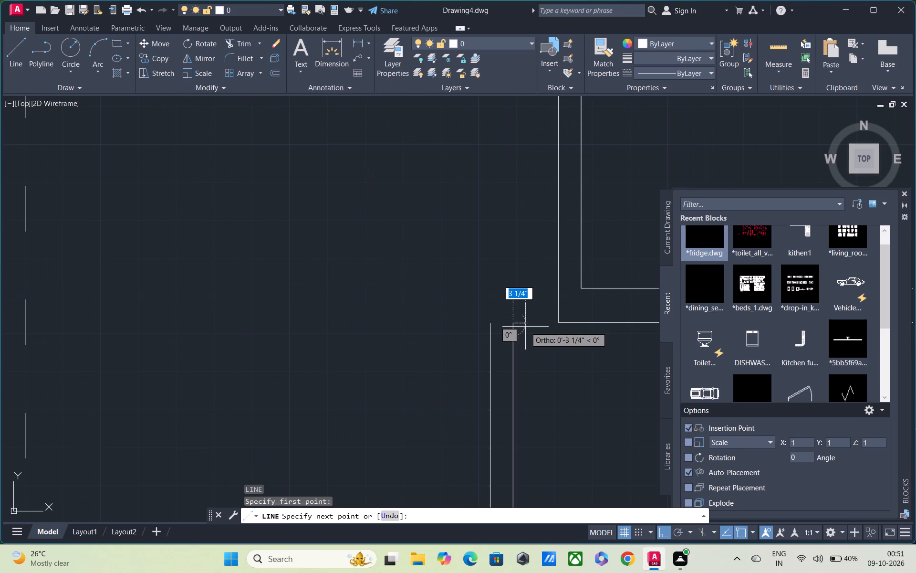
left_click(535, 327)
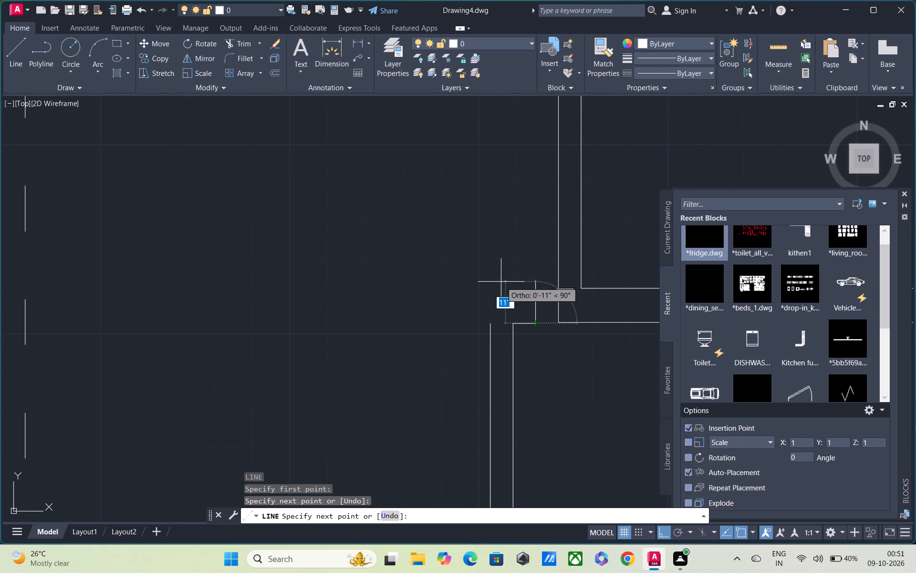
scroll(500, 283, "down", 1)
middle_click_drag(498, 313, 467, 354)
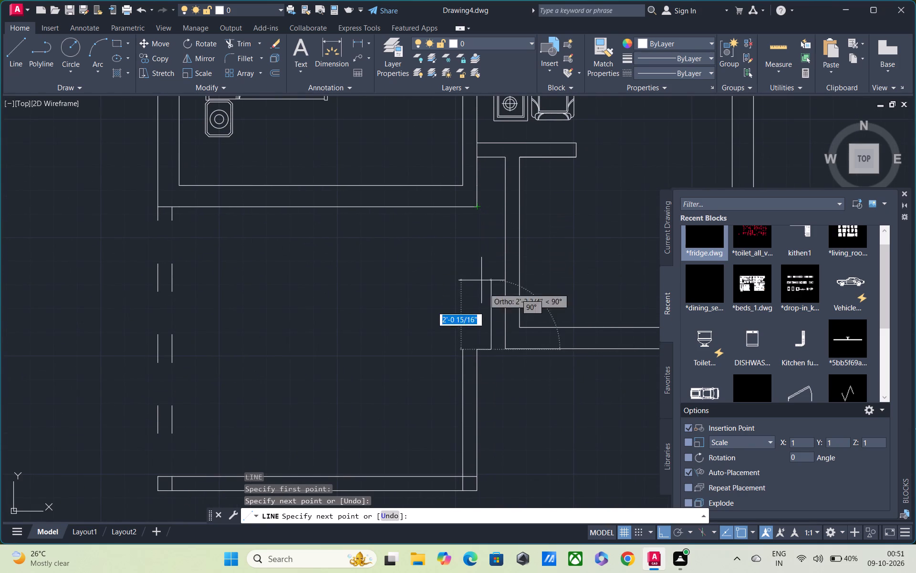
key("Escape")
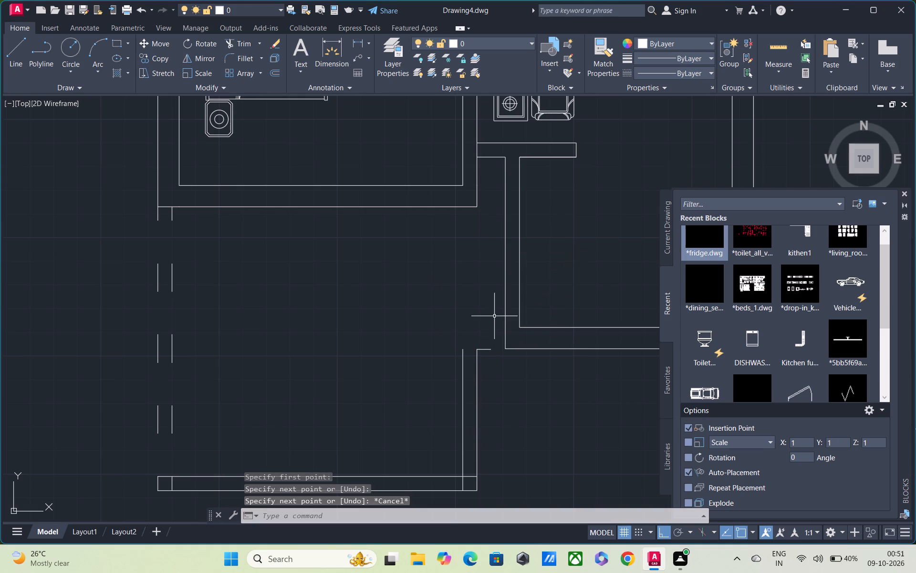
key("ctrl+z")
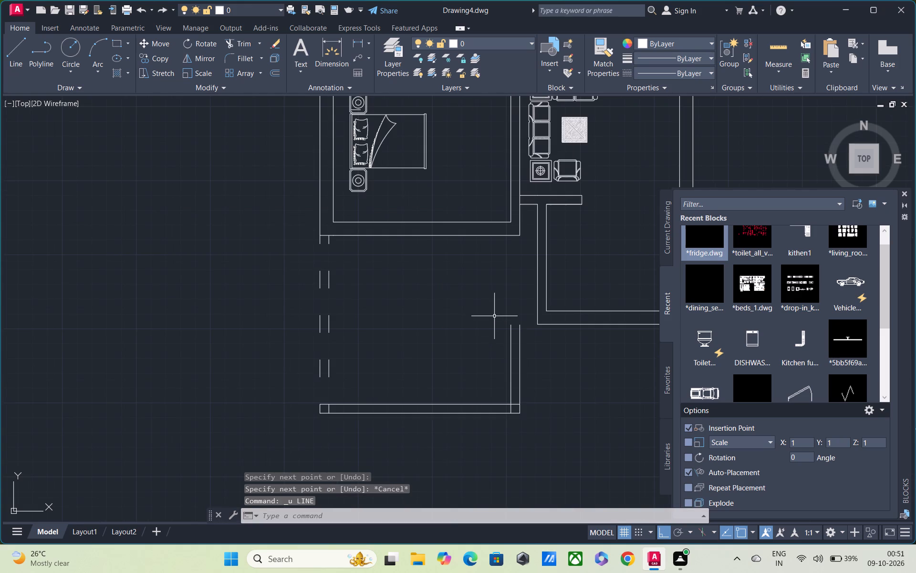
Delete the outer vertical line at the enclosure's right end, leaving its offset copy.
left_click(520, 357)
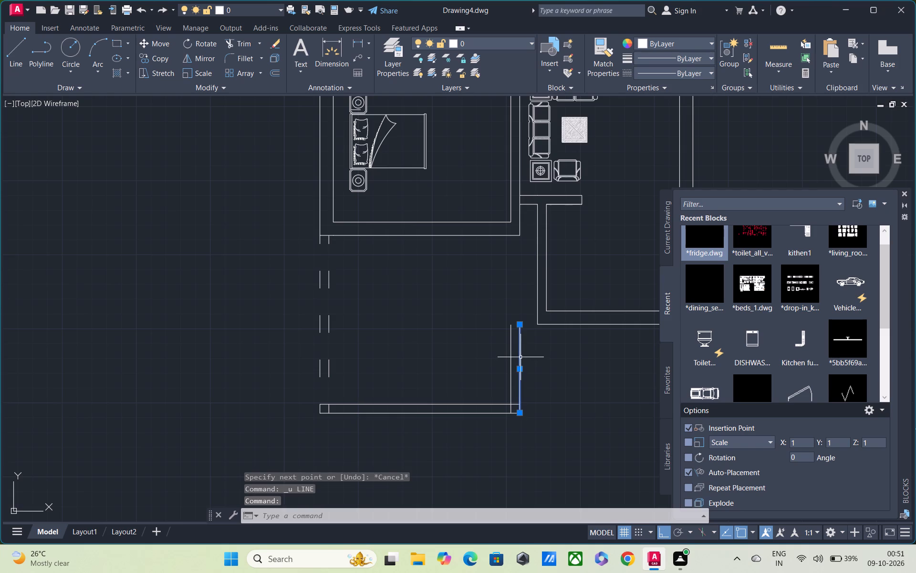
key("Delete")
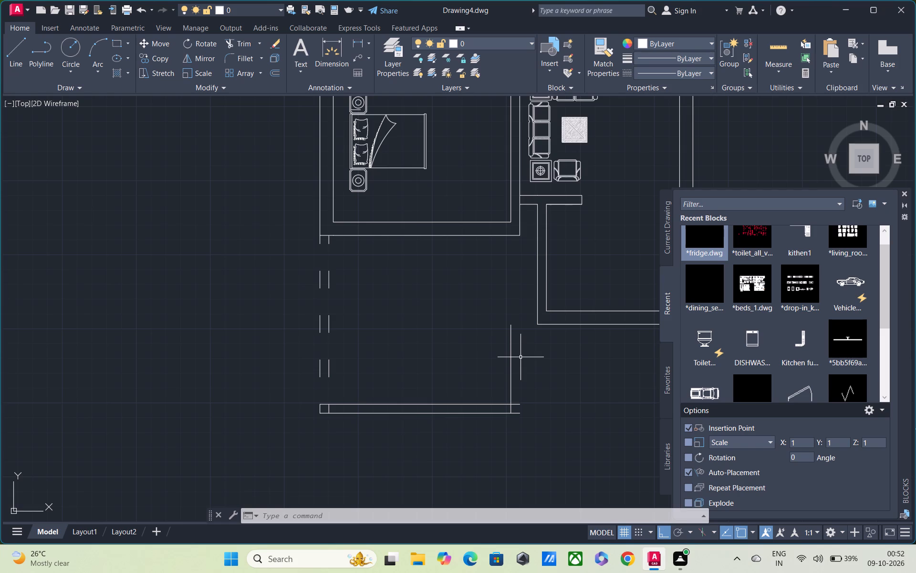
Offset the remaining vertical line inward by a small distance picked with two points.
type("O")
key("space")
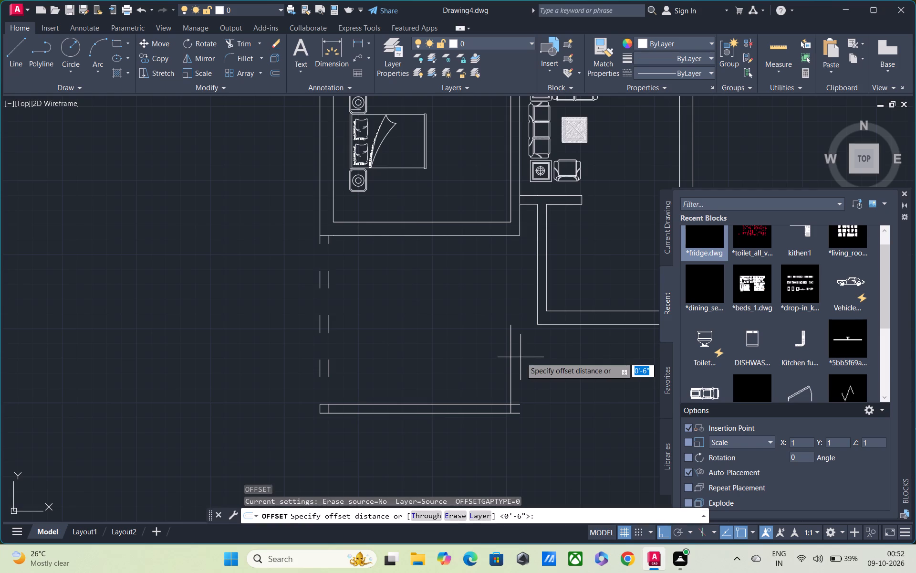
type("6\"")
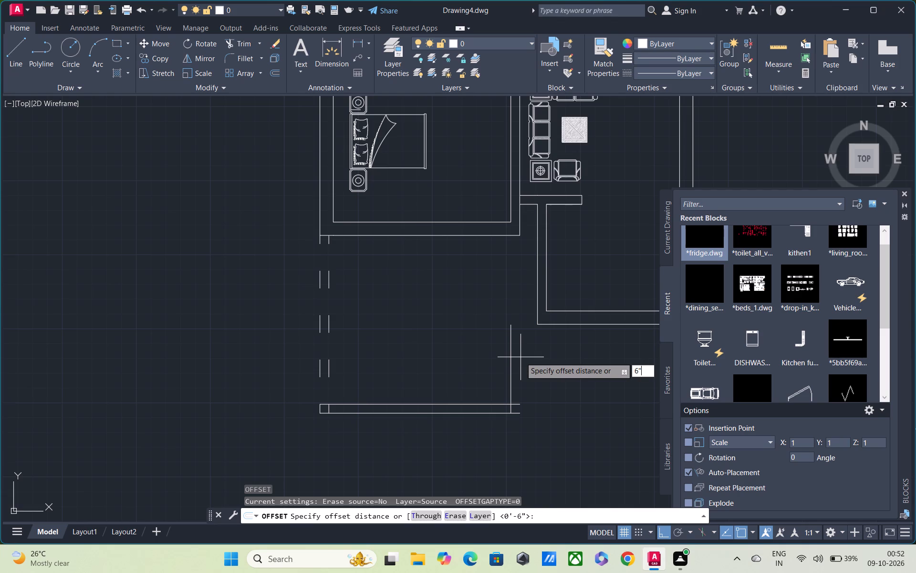
left_click(520, 357)
left_click(520, 365)
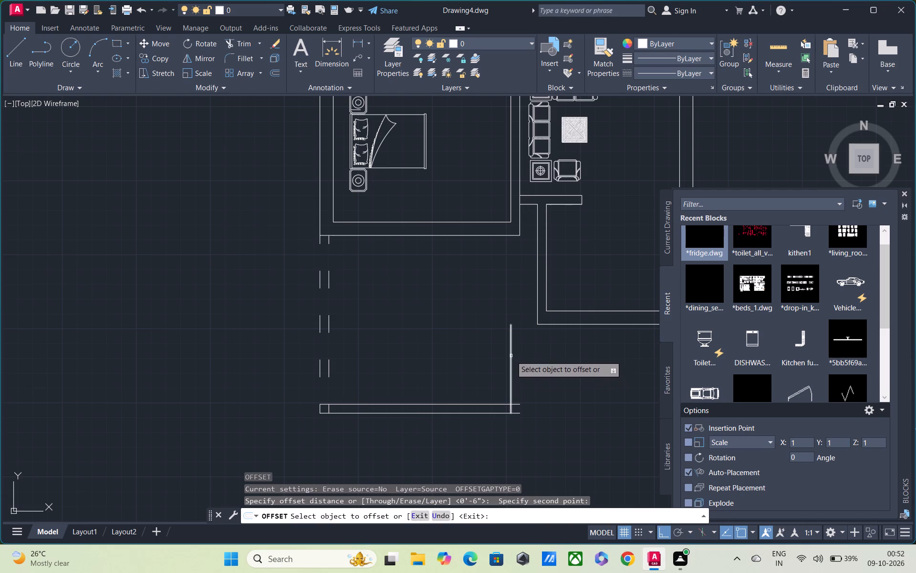
left_click(511, 355)
left_click(502, 369)
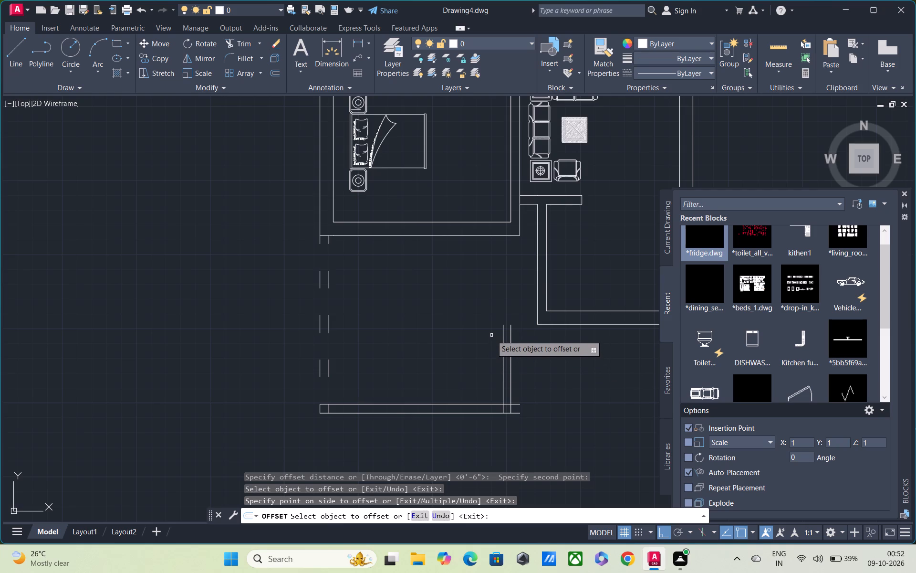
type("L")
key("space")
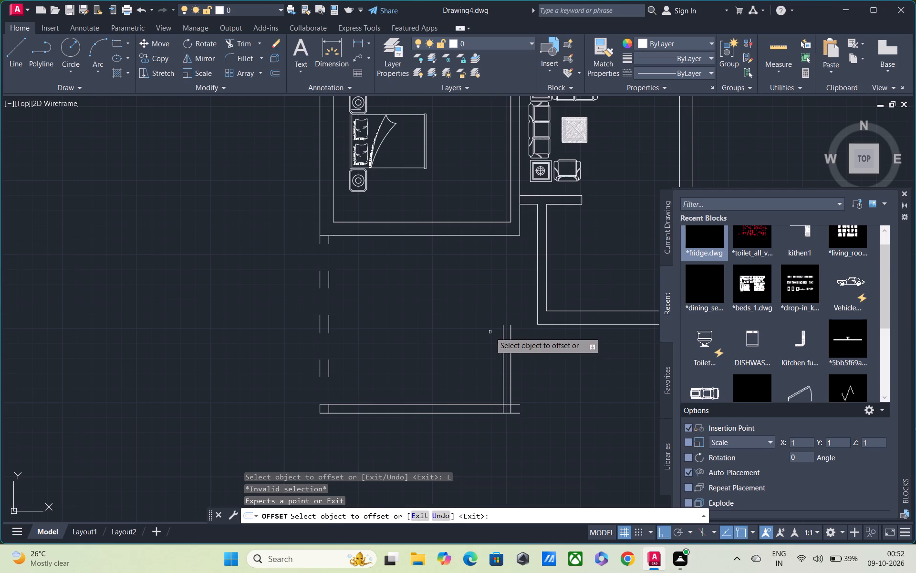
key("Escape")
Draw the outer stepped line from the outer vertical's top end, a short way right and up to the bedroom's lower right corner.
type("L")
key("space")
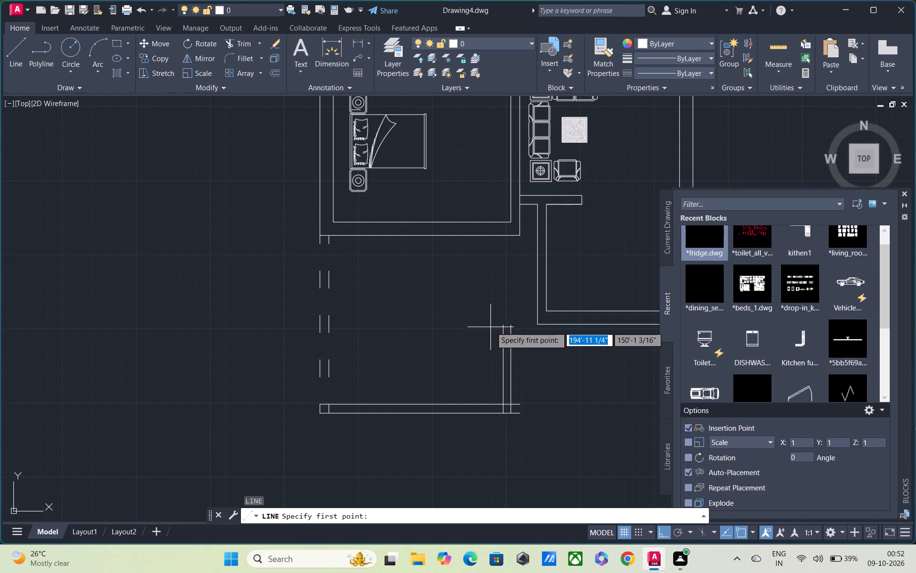
left_click(509, 328)
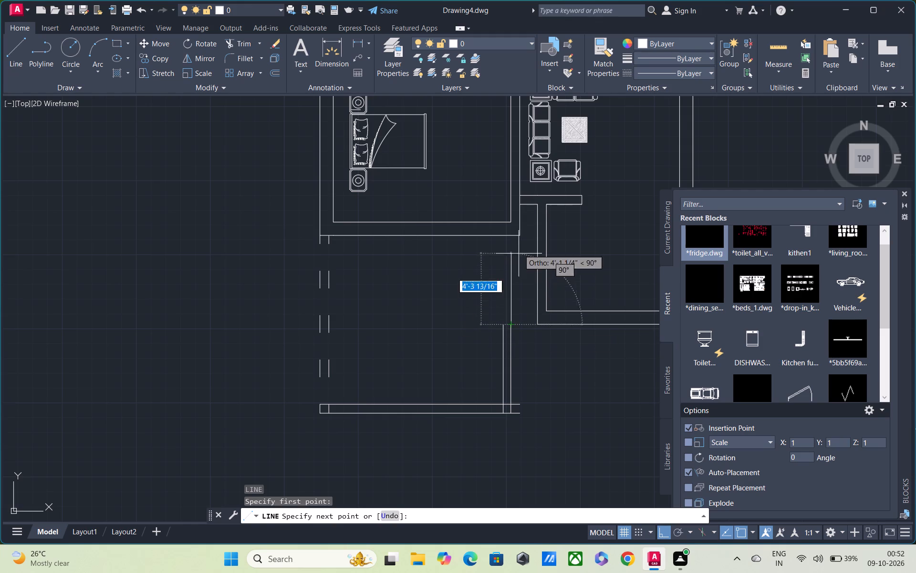
left_click(518, 326)
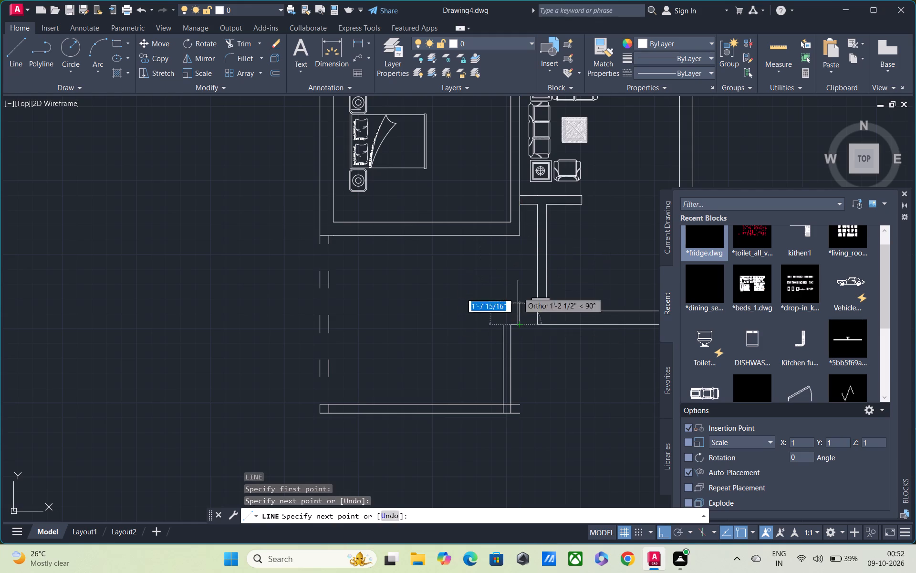
left_click(517, 234)
key("Escape")
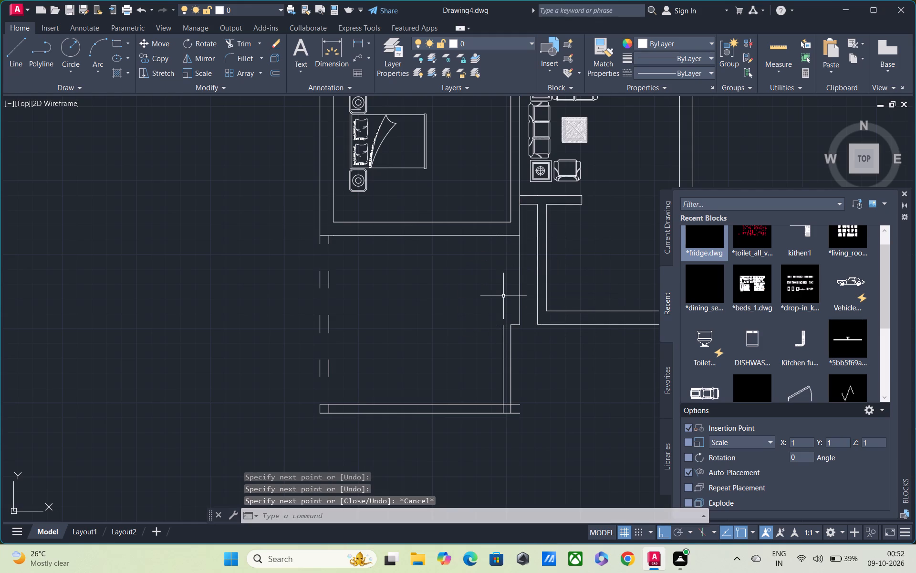
Draw the inner stepped line from the inner vertical's top end: 6" up, right past the jog, and up to the bedroom's bottom wall line.
type("L")
key("space")
left_click(502, 328)
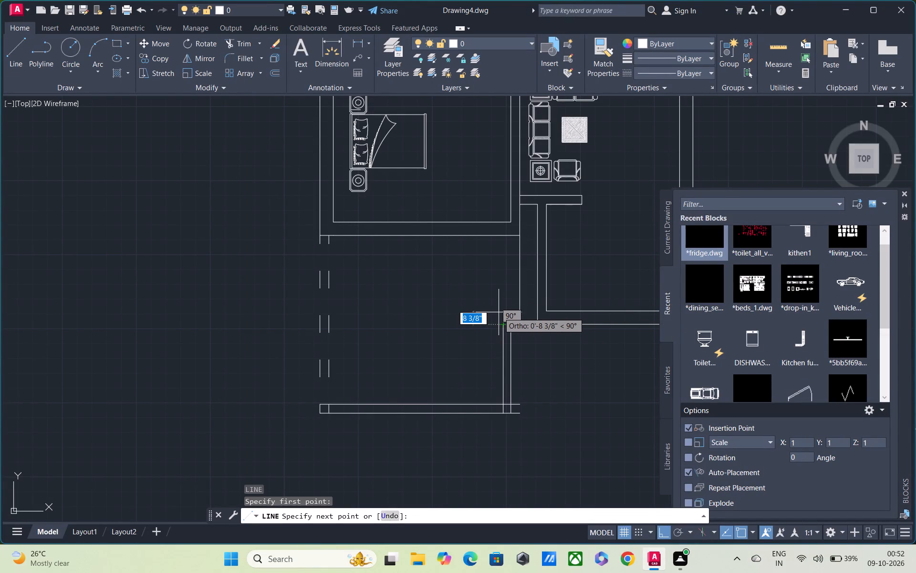
type("6\"")
key("Return")
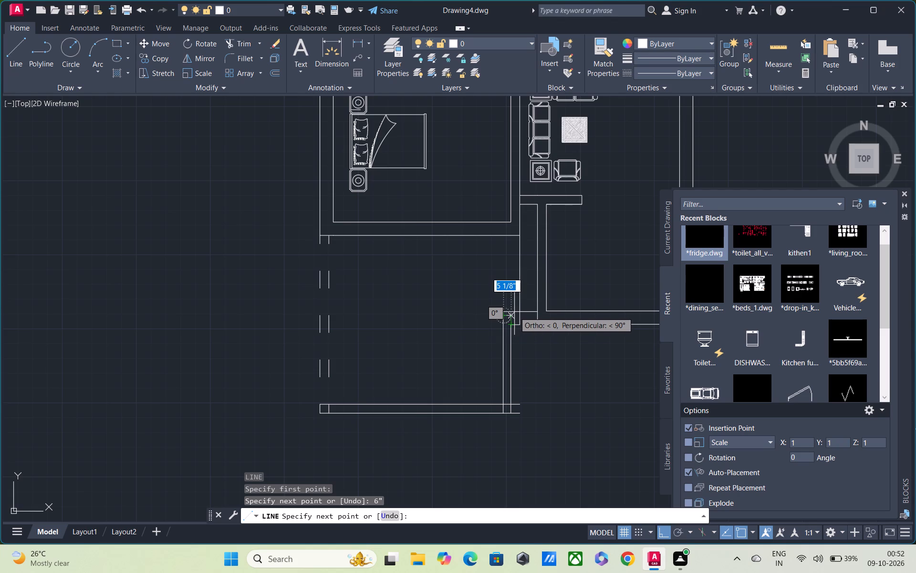
left_click(515, 313)
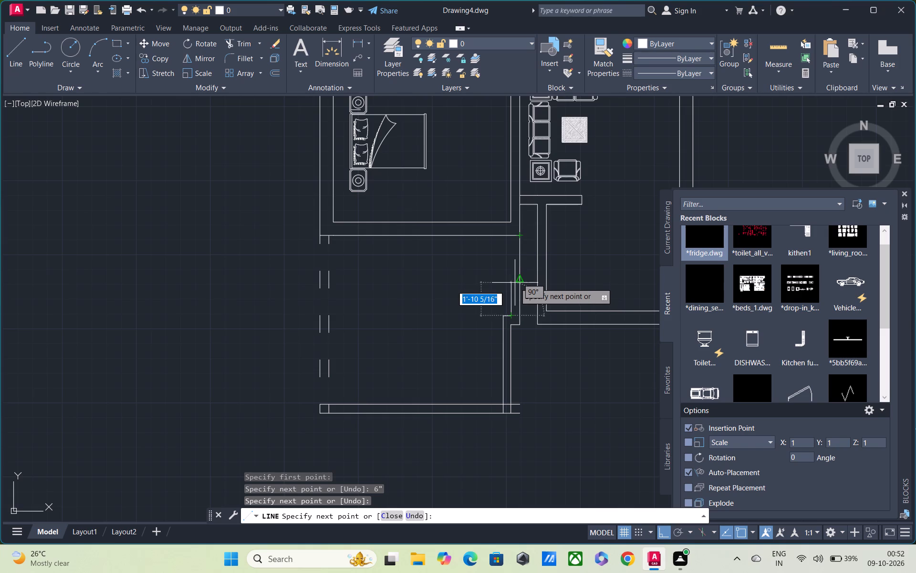
scroll(515, 294, "up", 2)
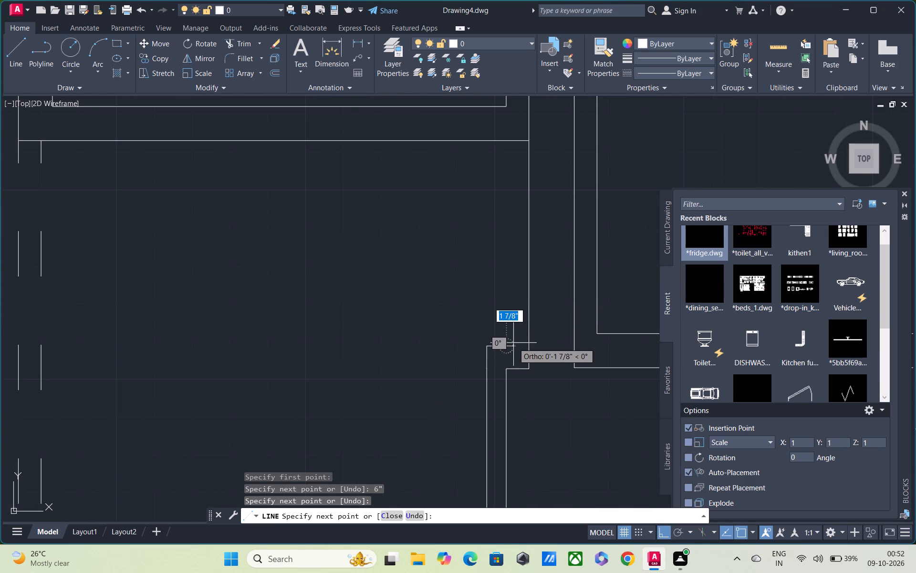
left_click(520, 343)
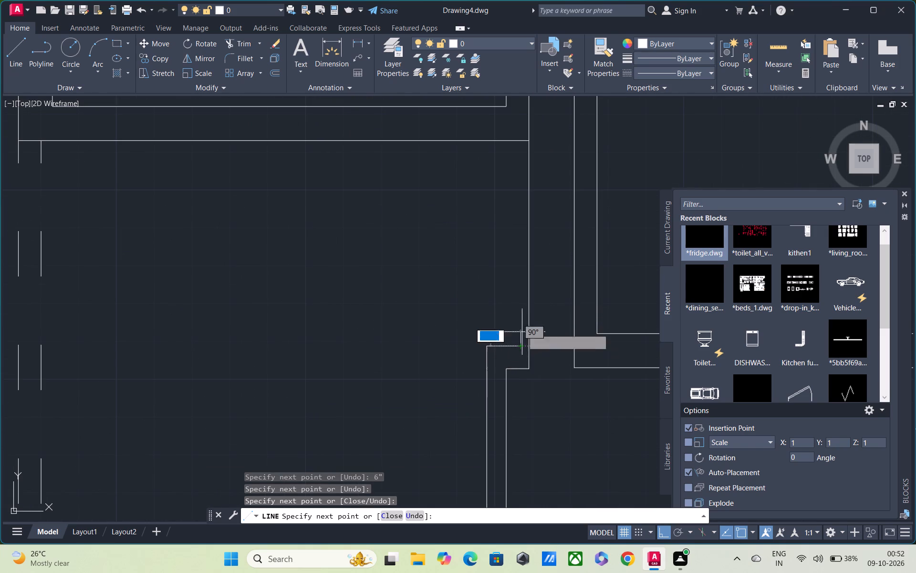
left_click(520, 143)
key("Escape")
key("grave")
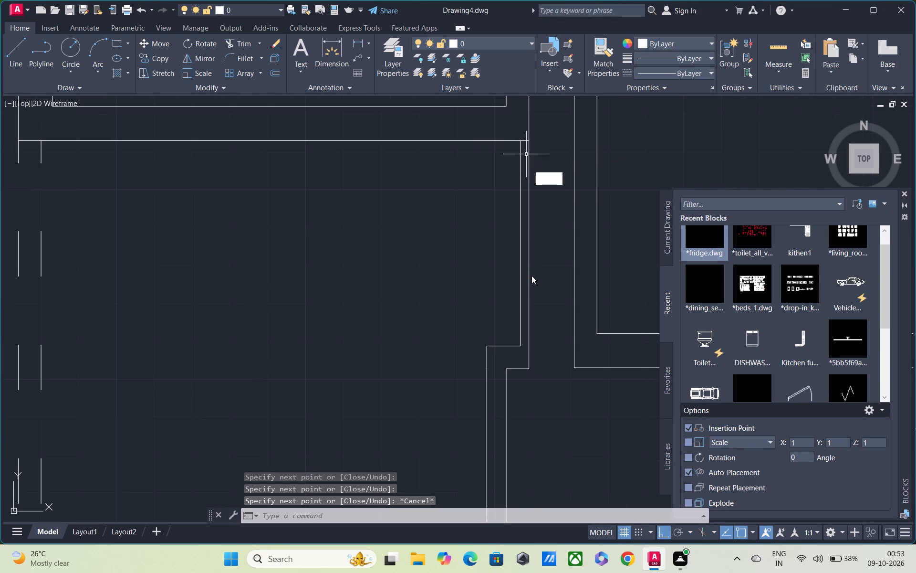
scroll(531, 281, "down", 1)
key("Escape")
key("Escape")
Draw a short vertical line across the two bottom wall lines, to the right of the inner dashed line.
scroll(458, 367, "down", 1)
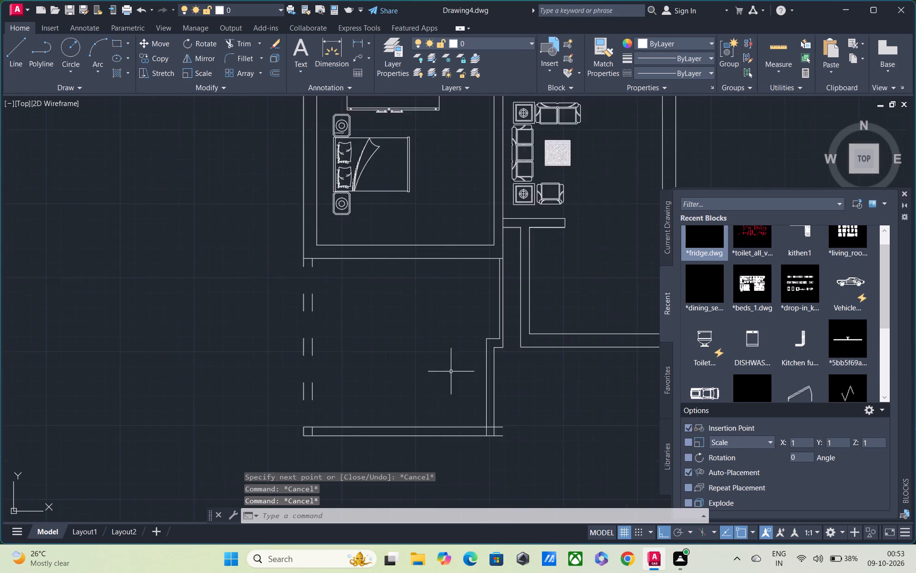
middle_click_drag(418, 384, 416, 337)
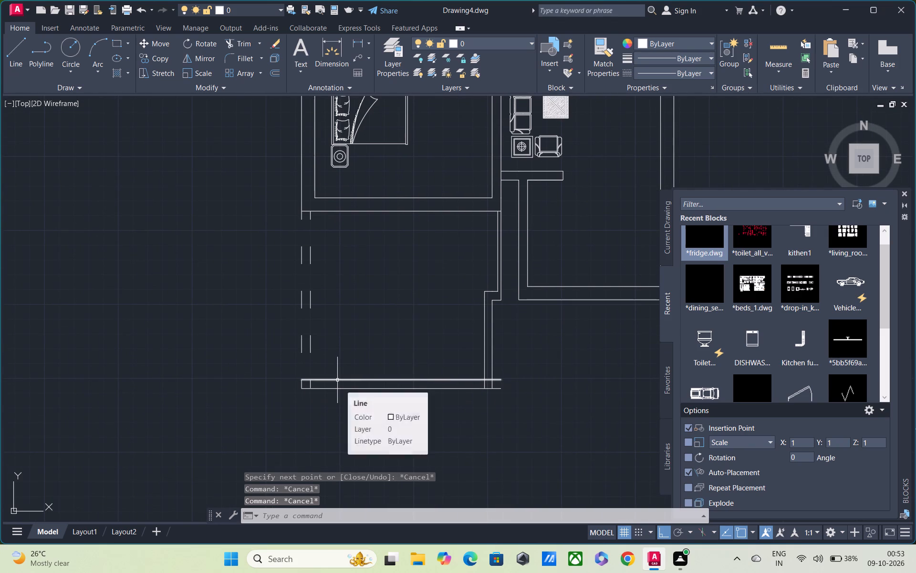
type("L")
key("space")
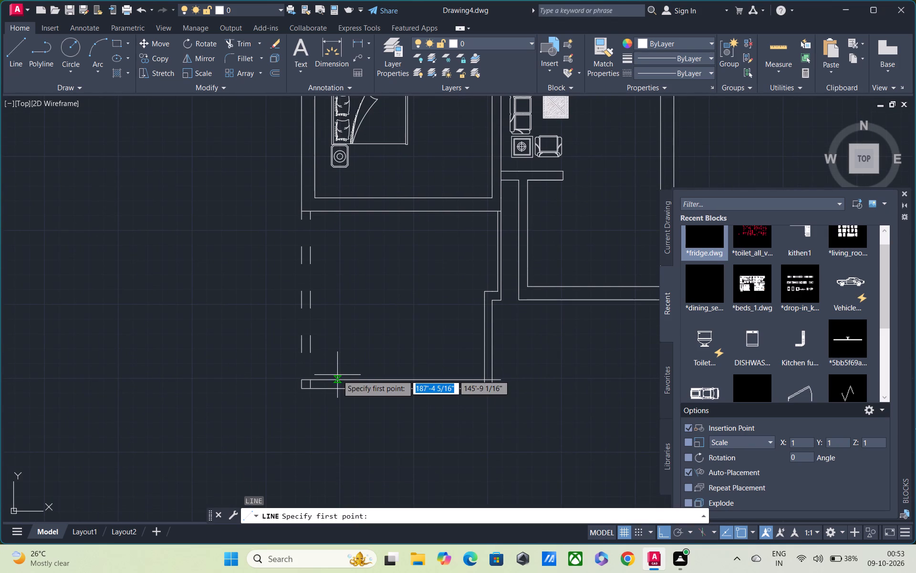
scroll(377, 385, "up", 3)
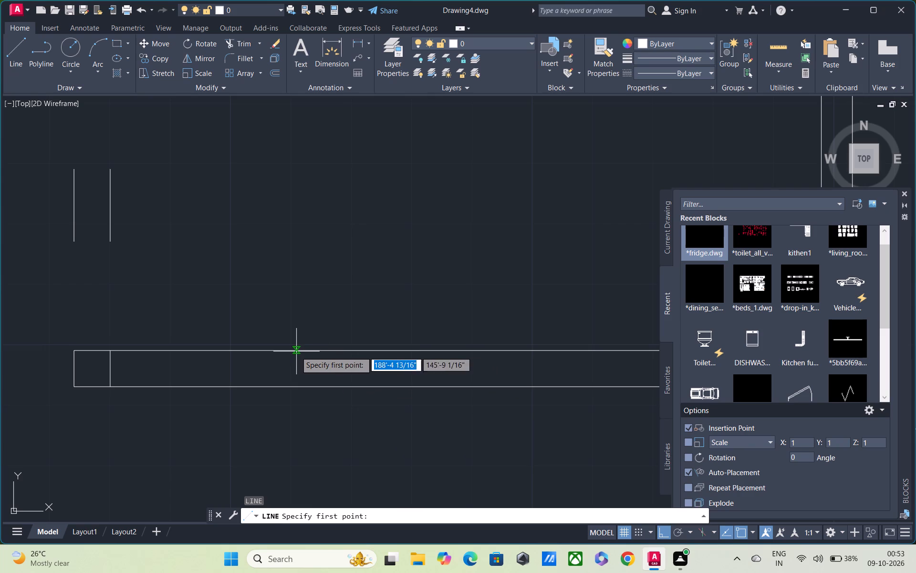
left_click_drag(291, 349, 291, 362)
left_click(289, 384)
middle_click_drag(320, 371, 319, 371)
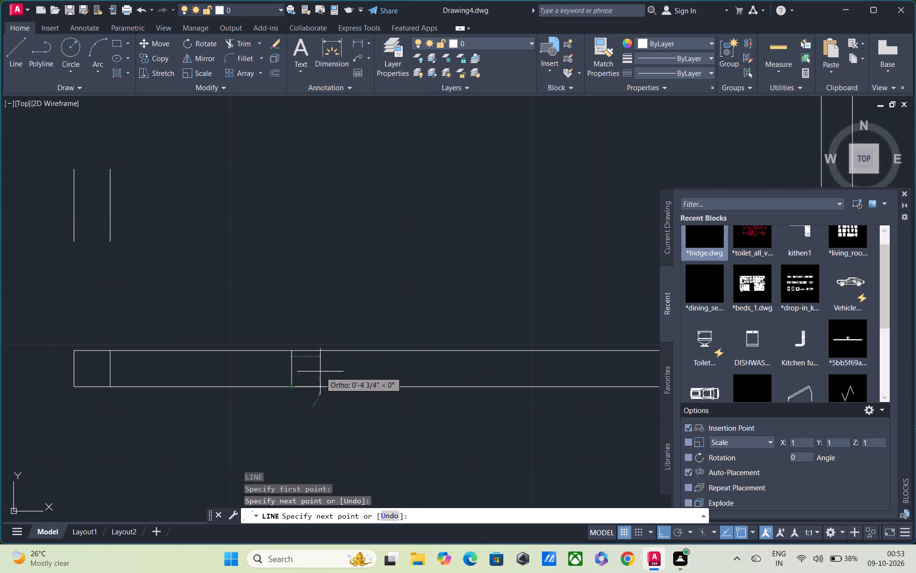
middle_click_drag(319, 371, 175, 374)
key("Escape")
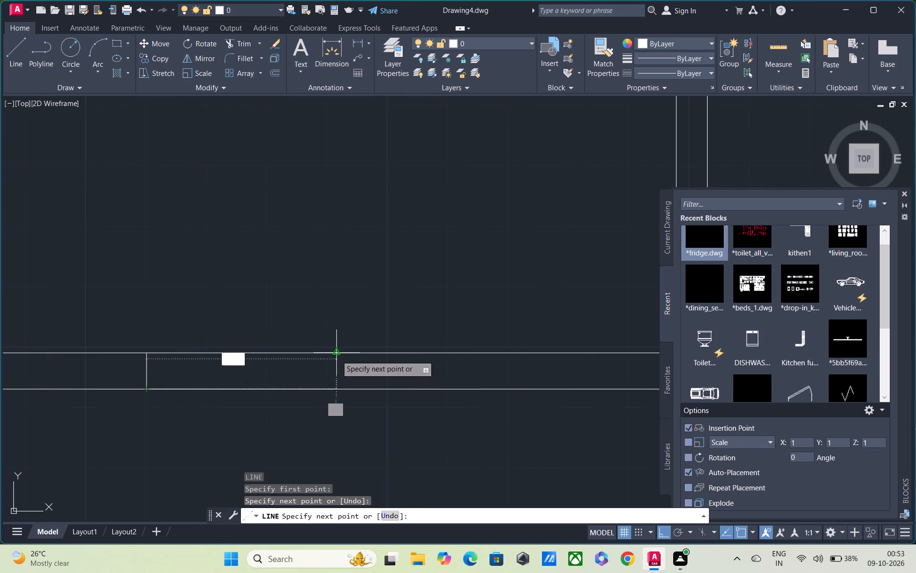
scroll(274, 368, "down", 2)
key("Escape")
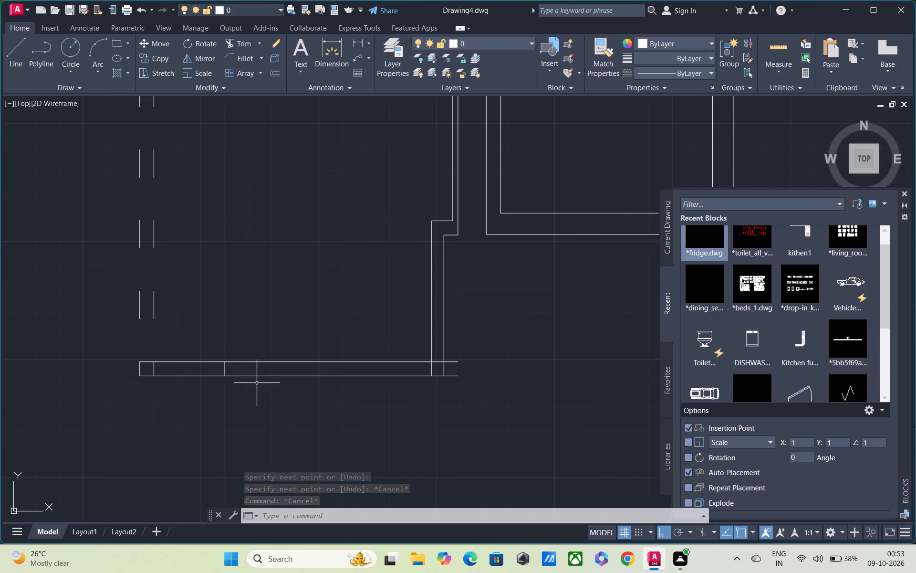
Draw a second short vertical line across the enclosure's two bottom wall lines, between the first short line and the right-hand wall.
type("L")
key("space")
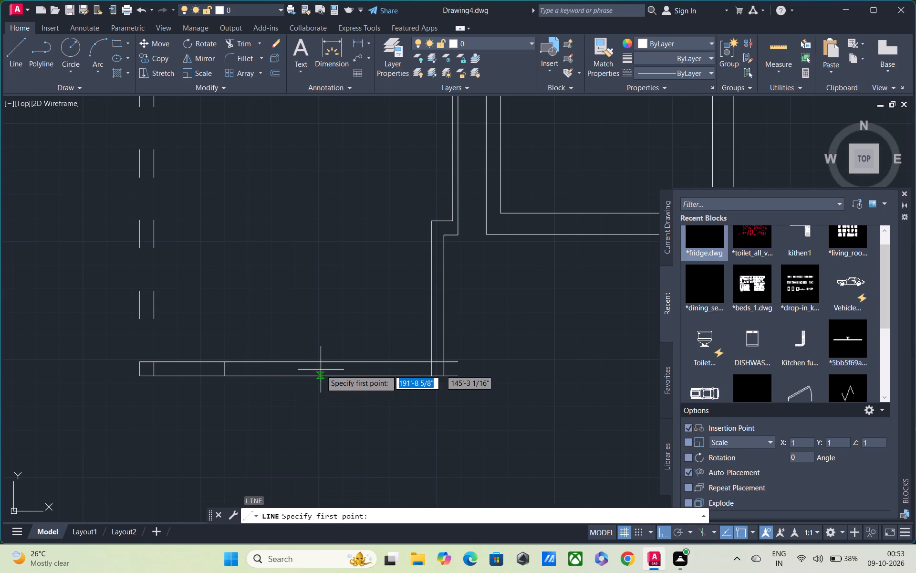
left_click_drag(323, 362, 323, 375)
left_click(323, 383)
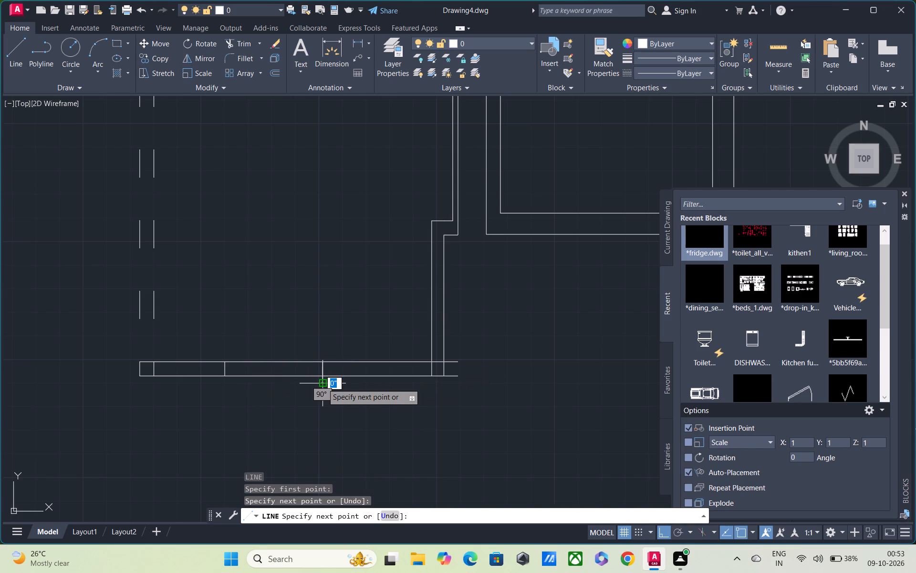
key("Escape")
key("Escape")
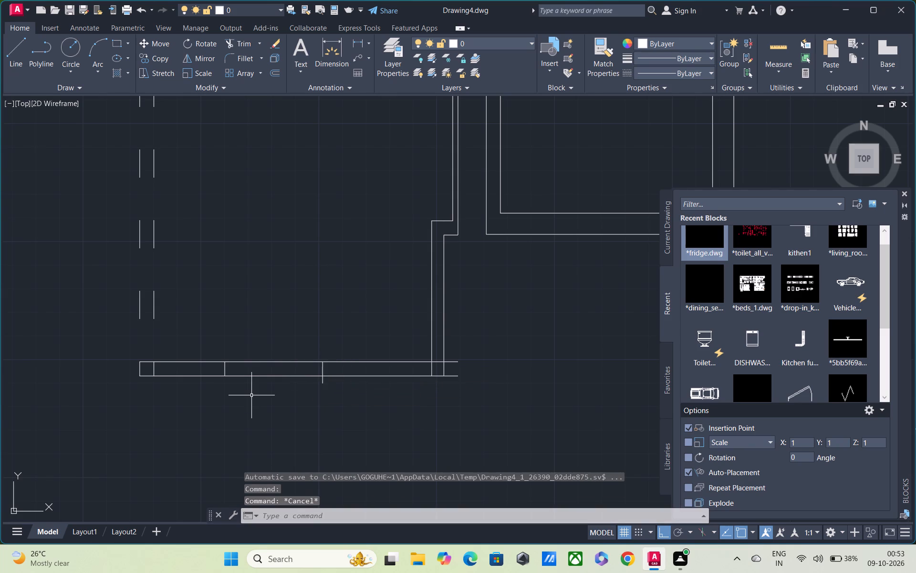
Trim the bottom wall lines between the two short verticals to form an opening, and remove both short vertical lines.
type("TR")
key("space")
left_click_drag(291, 332, 279, 388)
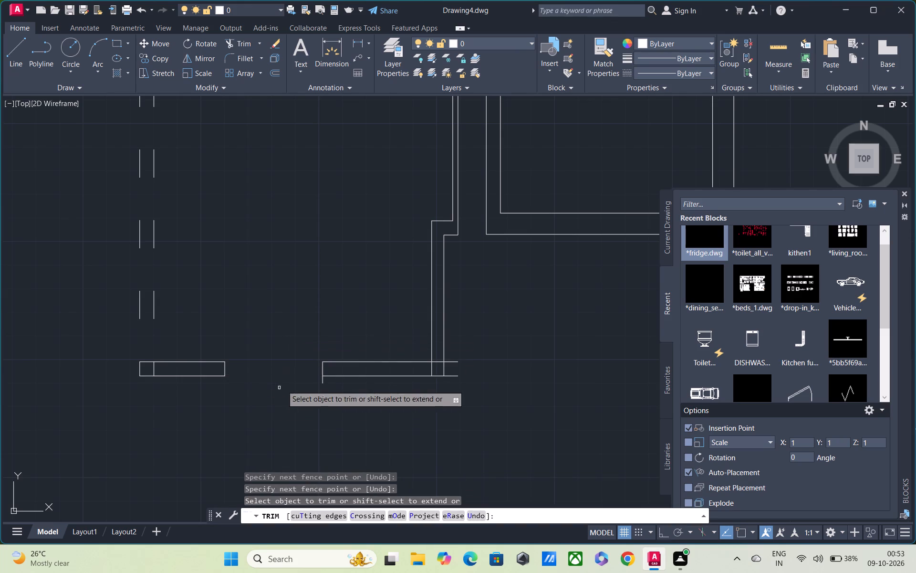
left_click_drag(307, 380, 323, 378)
left_click(323, 370)
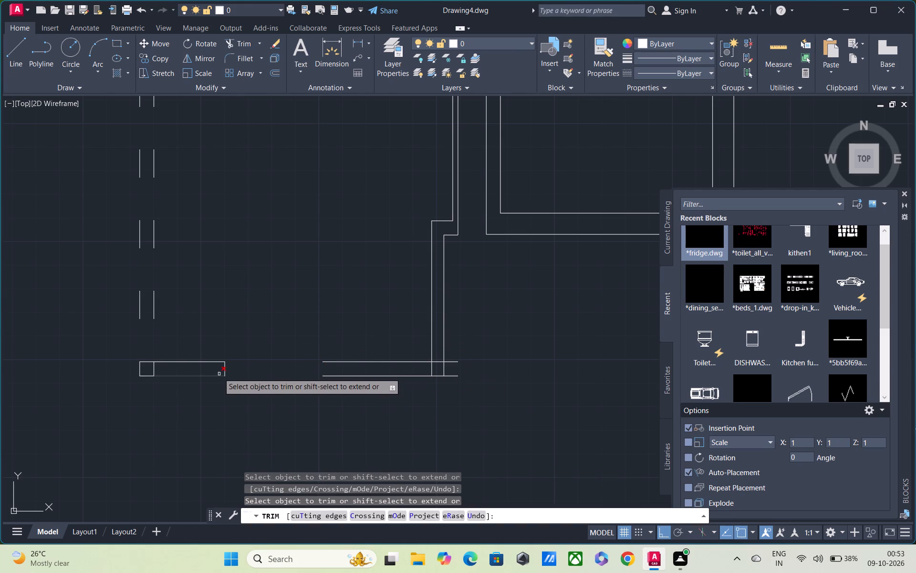
left_click_drag(215, 369, 237, 368)
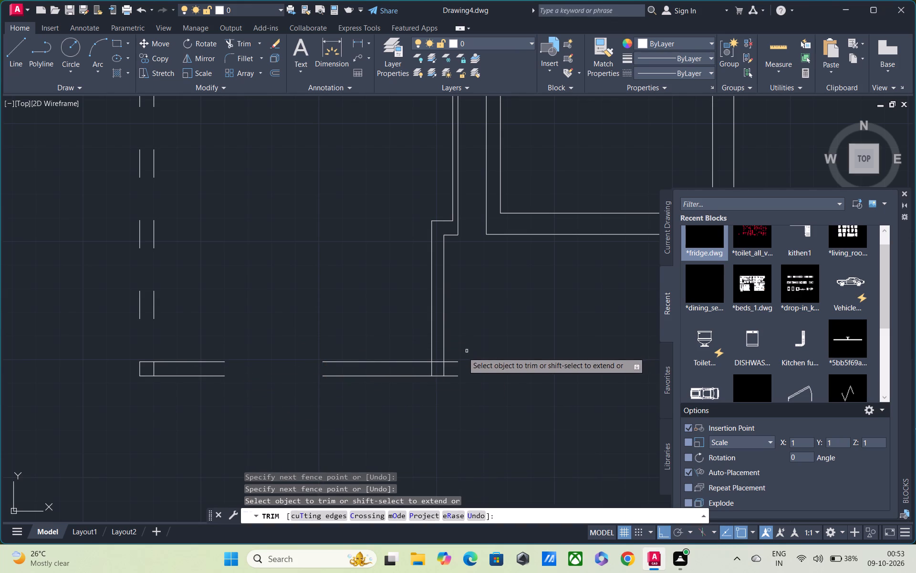
Trim the overshooting and crossing wall lines at the enclosure's lower right corner.
left_click_drag(456, 344, 456, 397)
scroll(439, 360, "up", 2)
left_click_drag(437, 351, 436, 358)
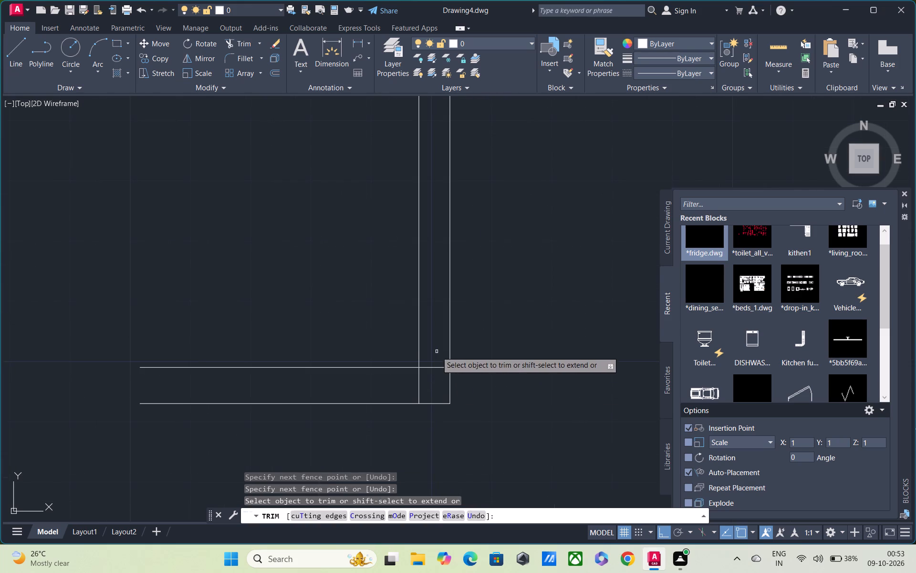
left_click_drag(436, 358, 398, 389)
scroll(394, 386, "down", 3)
middle_click_drag(380, 332, 396, 307)
scroll(396, 307, "down", 1)
middle_click_drag(396, 310, 390, 377)
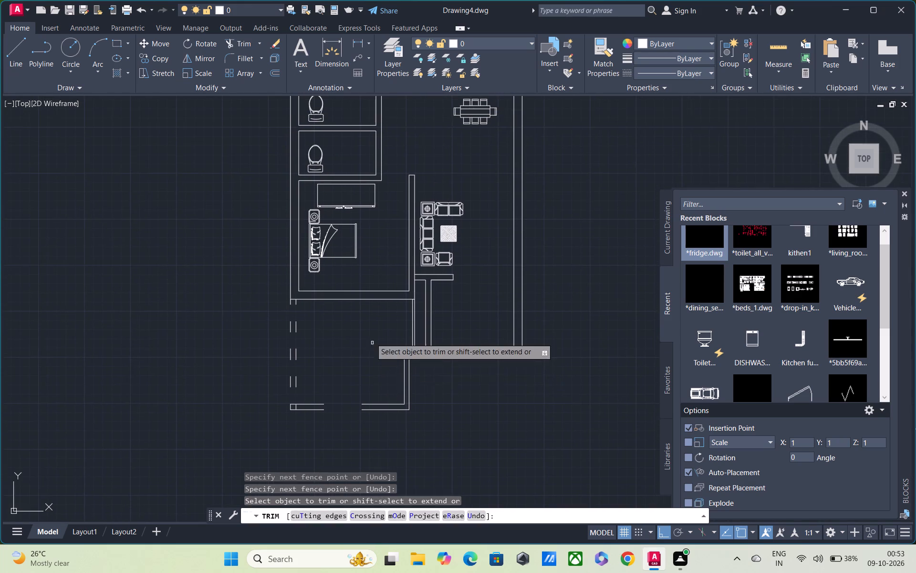
middle_click_drag(370, 370, 366, 410)
scroll(361, 353, "down", 1)
middle_click_drag(360, 324, 363, 366)
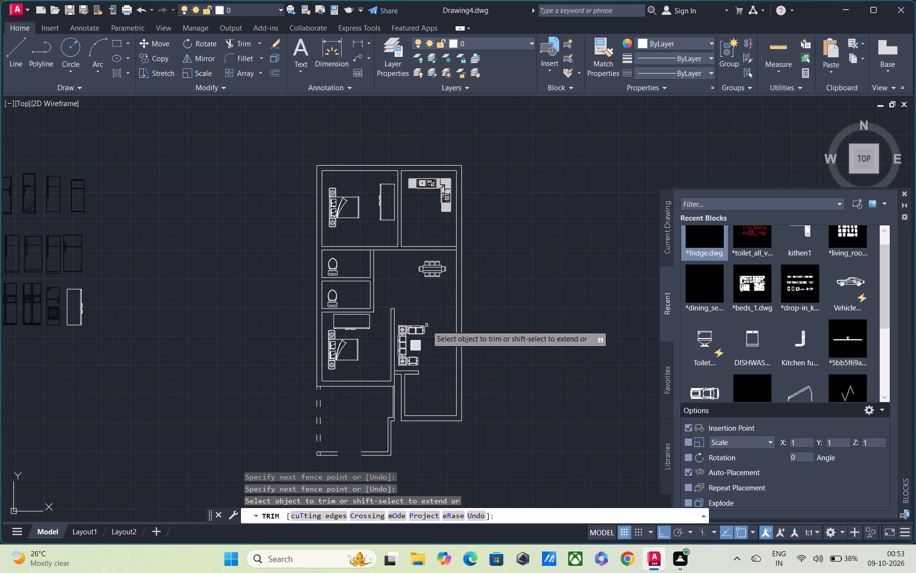
key("Escape")
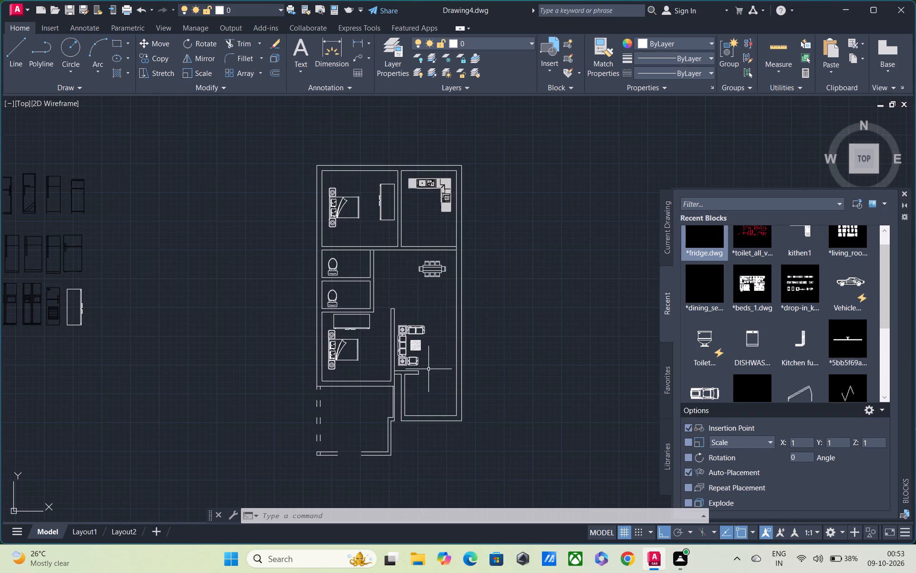
Offset the inner line of the plan's right exterior wall by 3', once outward and once inward.
scroll(427, 377, "up", 1)
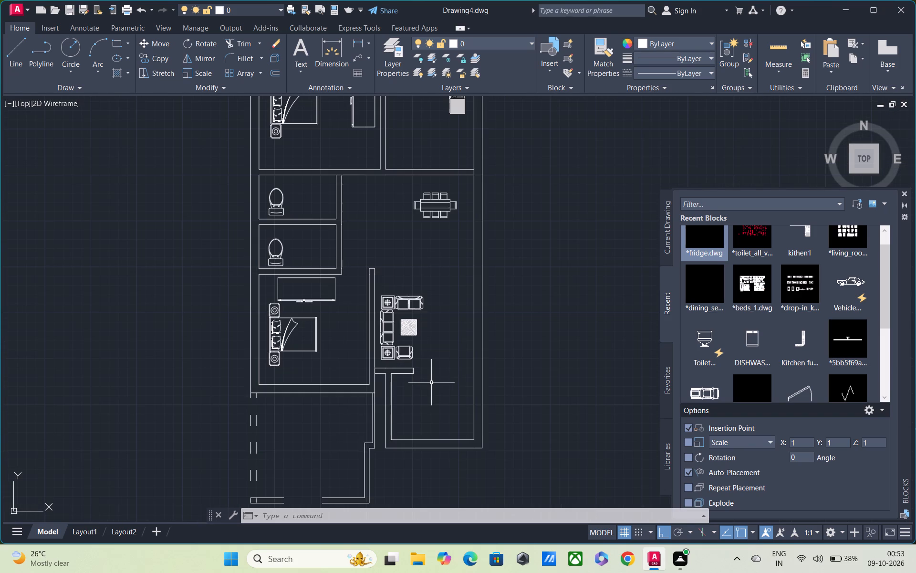
type("O")
key("space")
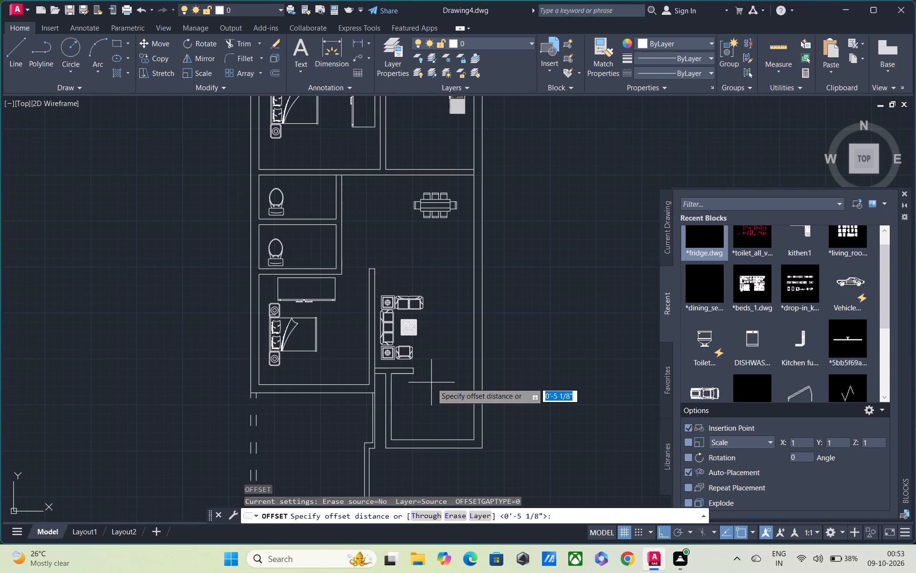
type("3'")
key("Return")
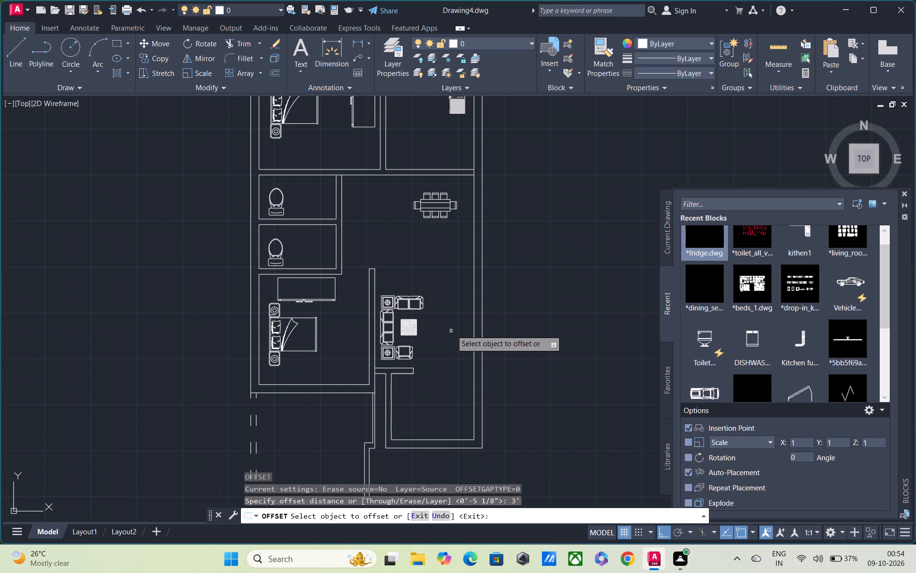
left_click(474, 298)
left_click(473, 305)
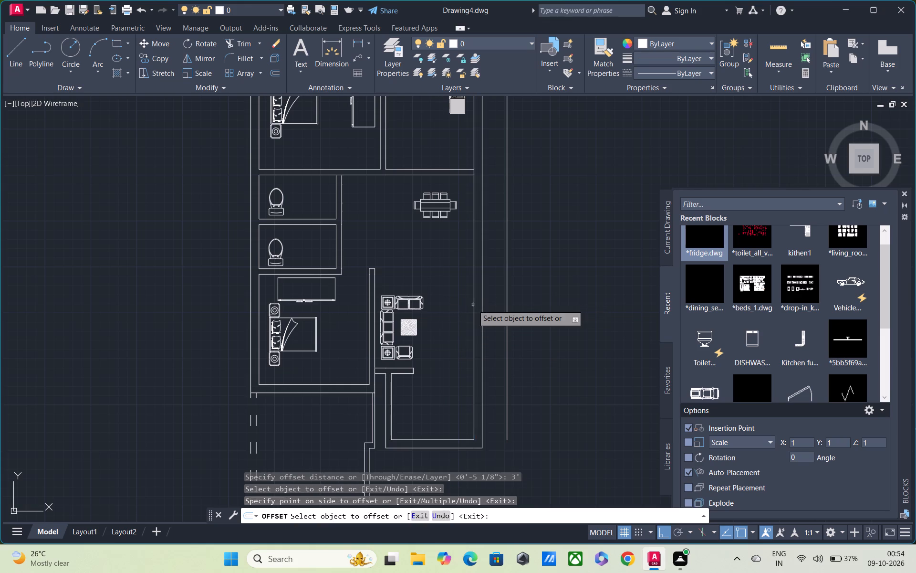
left_click(474, 289)
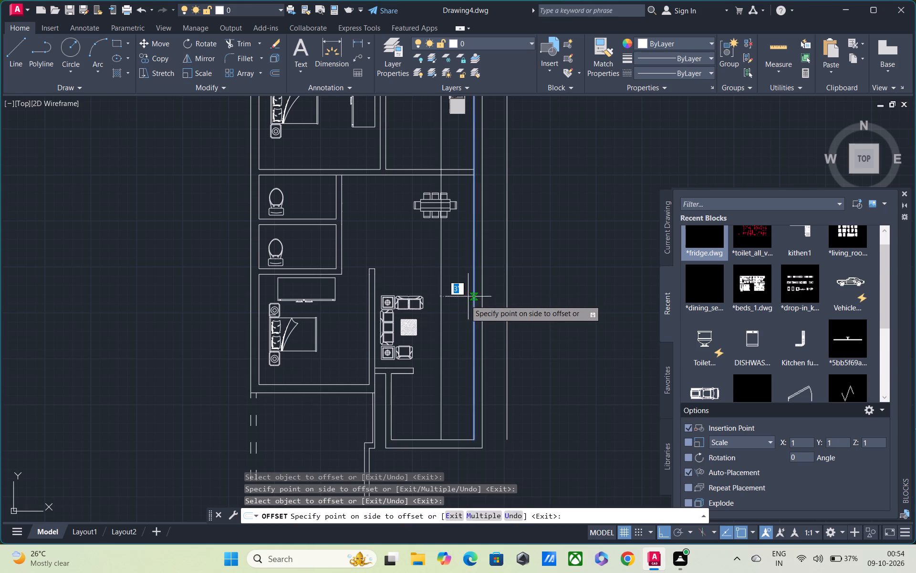
left_click(465, 300)
middle_click_drag(467, 308, 476, 435)
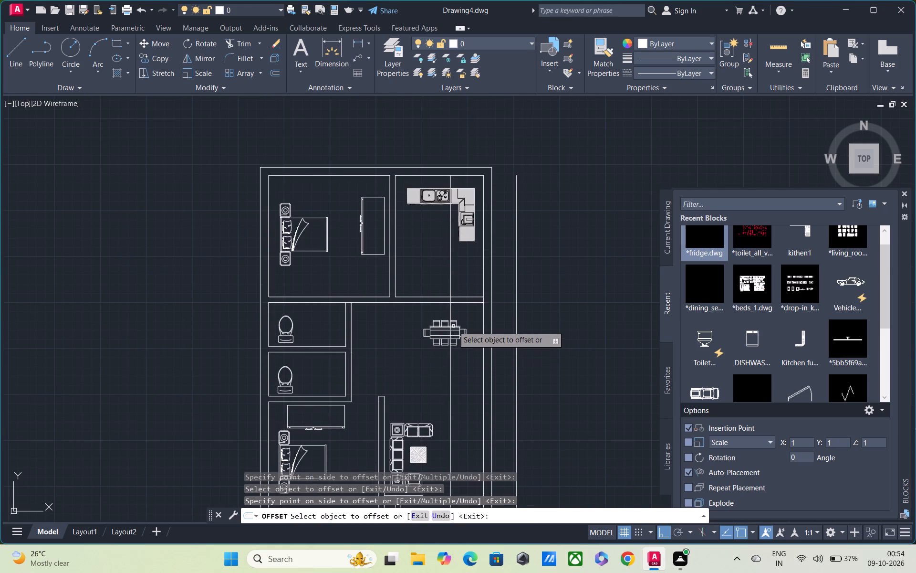
key("Escape")
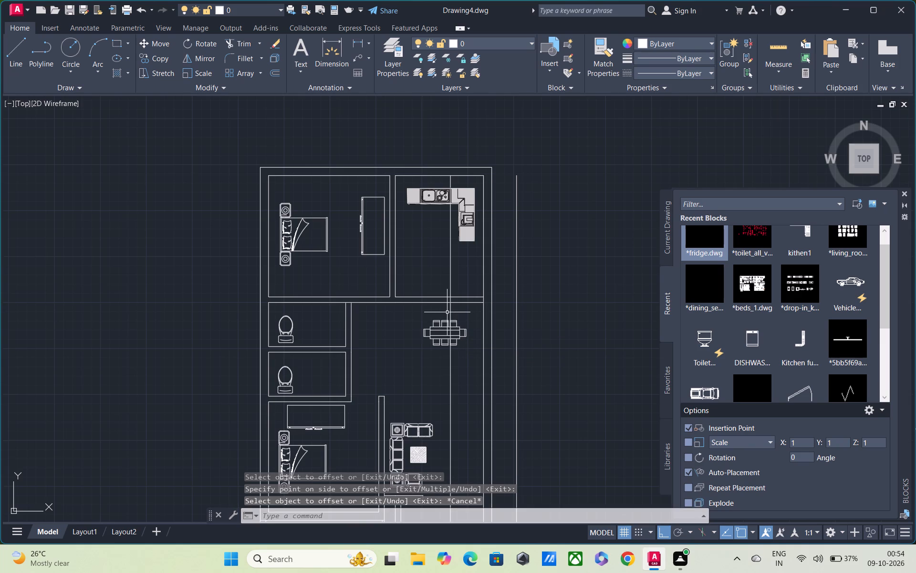
Trim the inward offset line within the wall below the kitchen and erase its piece inside the kitchen.
type("TR")
key("space")
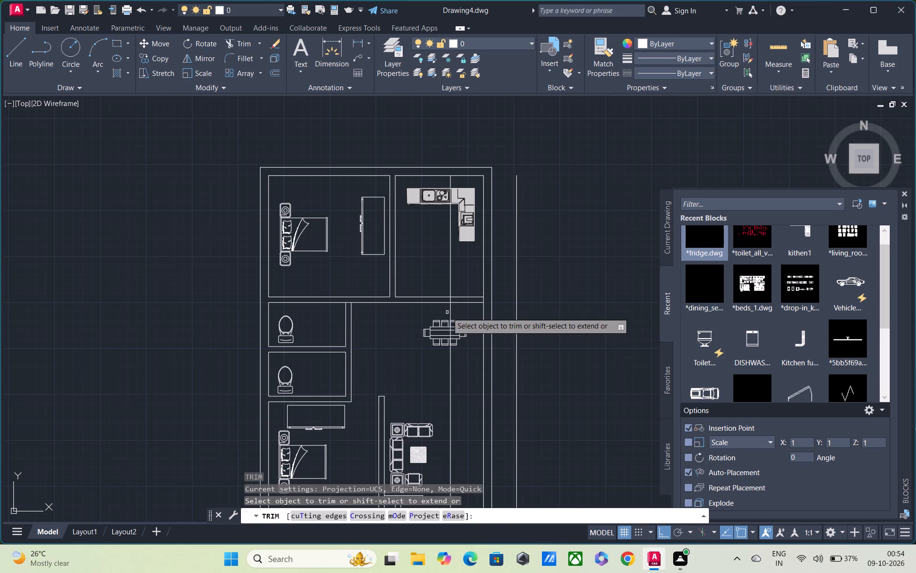
scroll(447, 312, "up", 2)
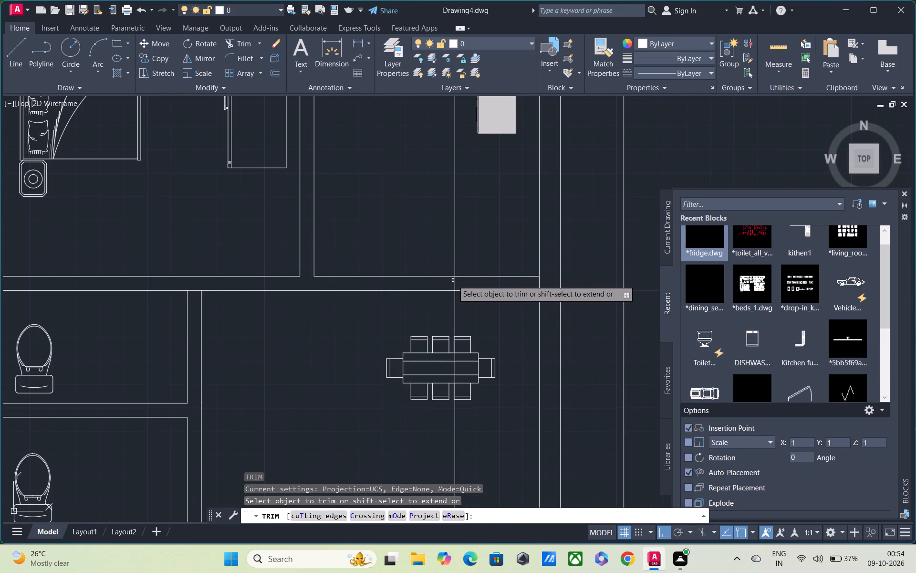
left_click(454, 280)
key("Escape")
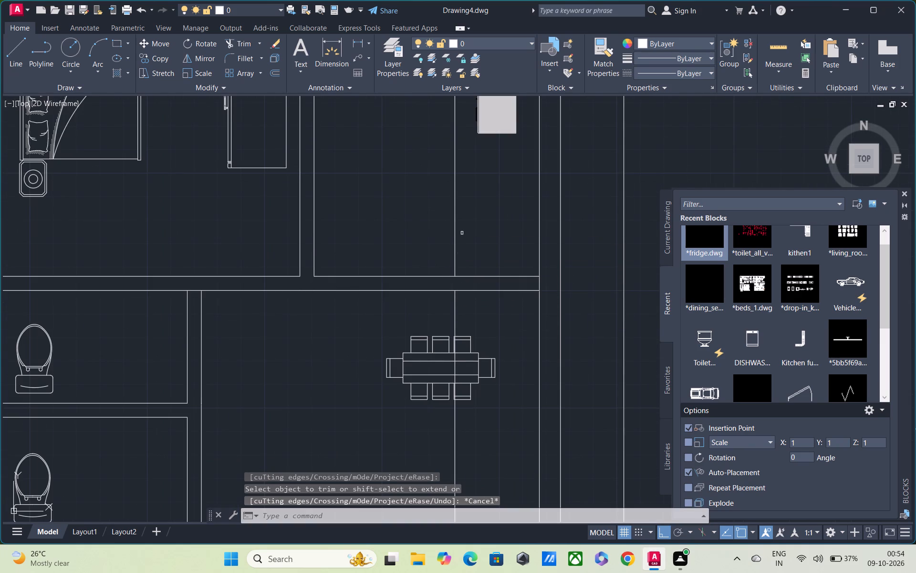
left_click_drag(475, 243, 415, 263)
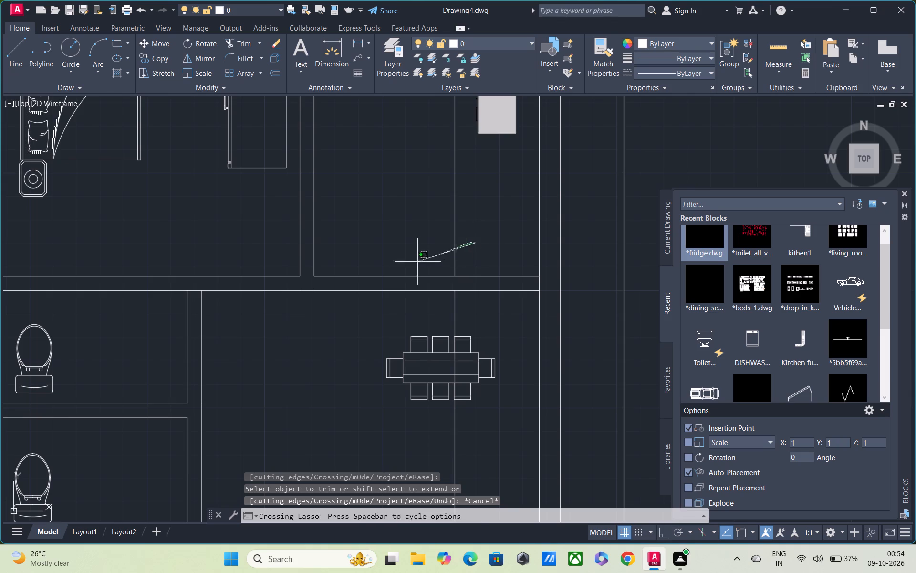
left_click_drag(415, 263, 412, 264)
key("Delete")
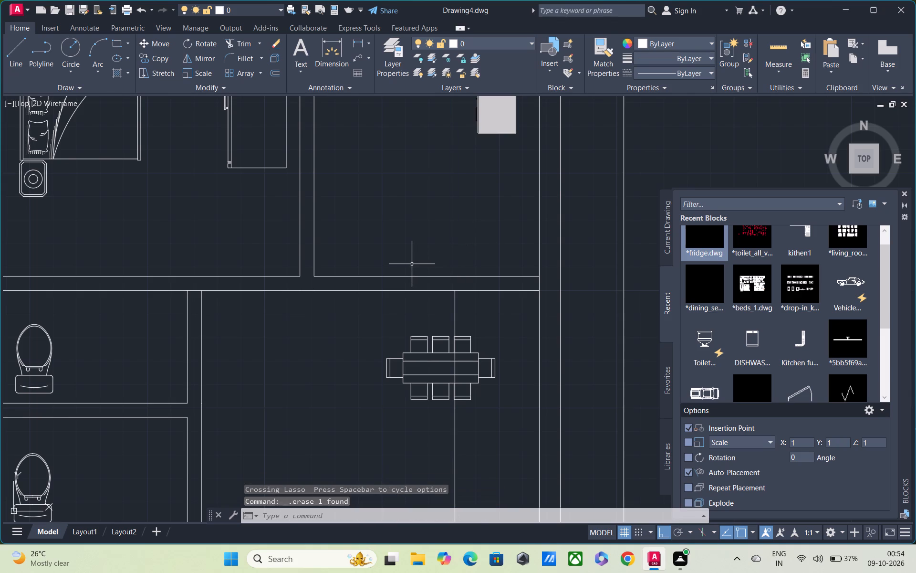
Draw a short horizontal line across the inward offset line, level with the top of the wall beside the sofa set.
scroll(409, 262, "down", 1)
middle_click_drag(419, 403, 397, 334)
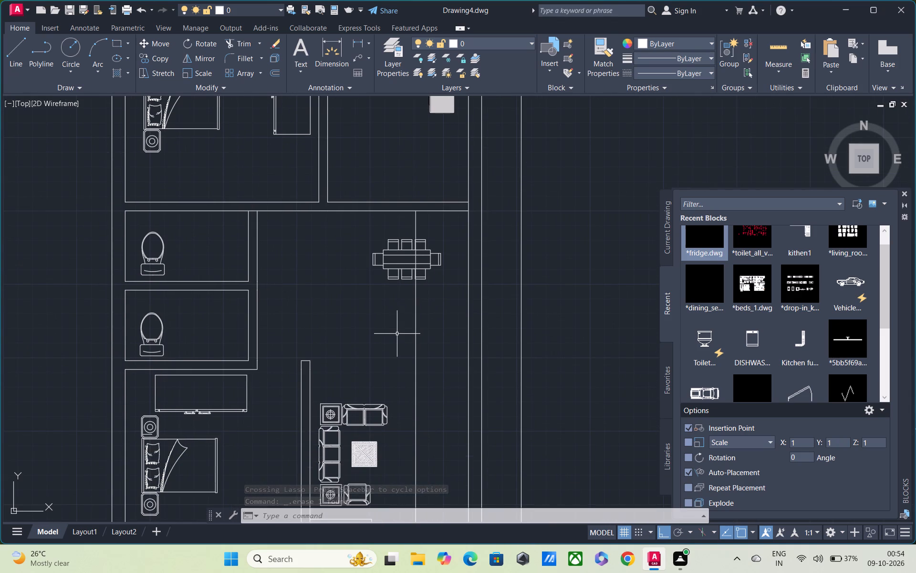
type("L")
key("space")
left_click_drag(393, 361, 409, 361)
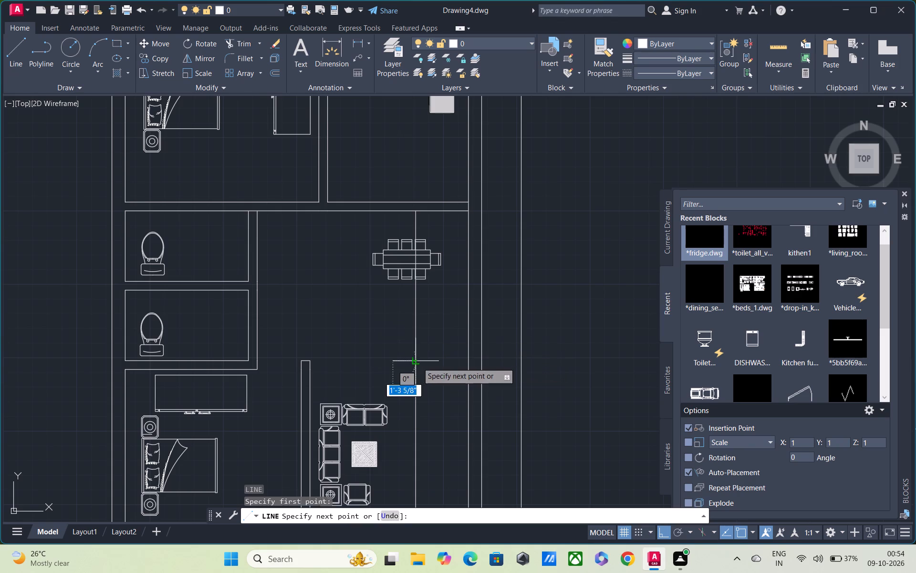
left_click(438, 365)
key("Escape")
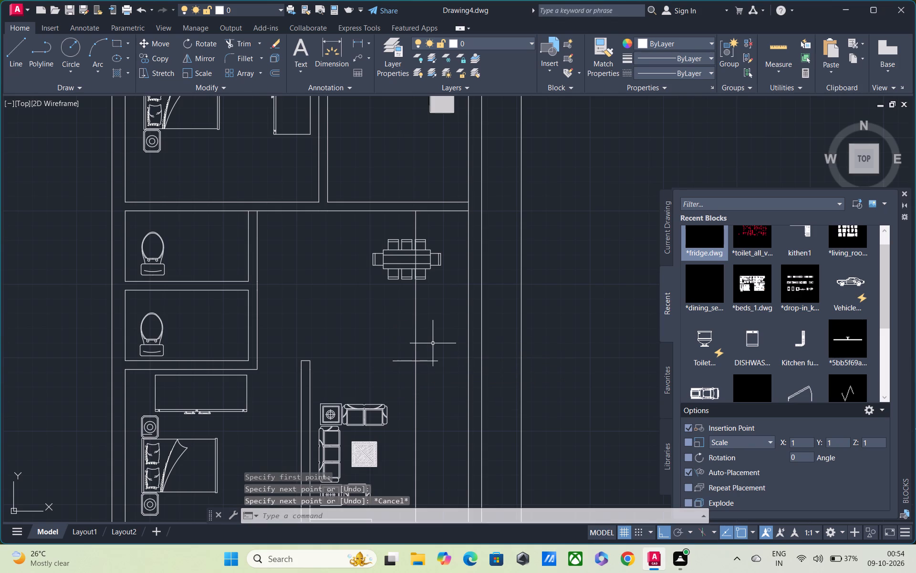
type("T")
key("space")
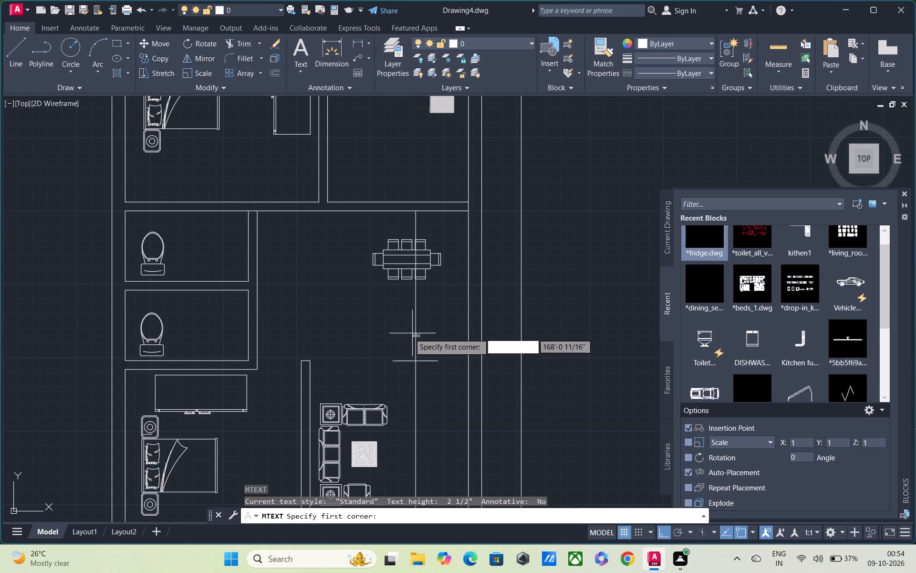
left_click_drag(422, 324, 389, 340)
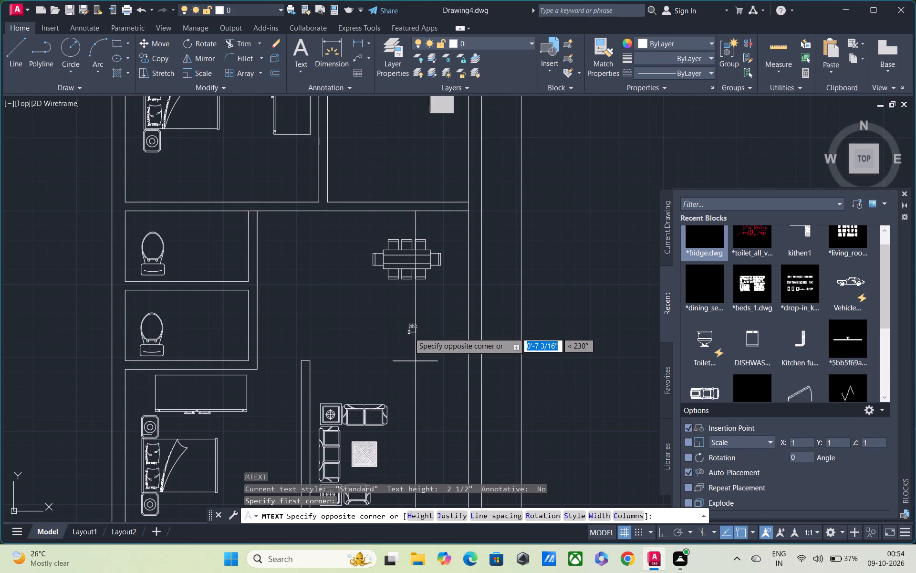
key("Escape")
Trim the inward offset line above the short horizontal line and erase its leftover piece at the dining table.
type("TRV")
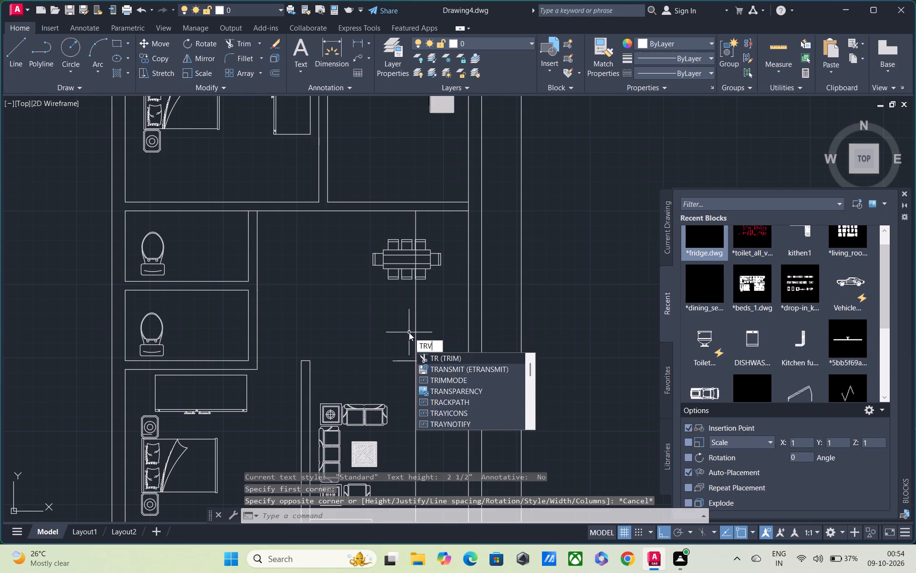
key("BackSpace")
key("space")
left_click_drag(429, 322, 397, 328)
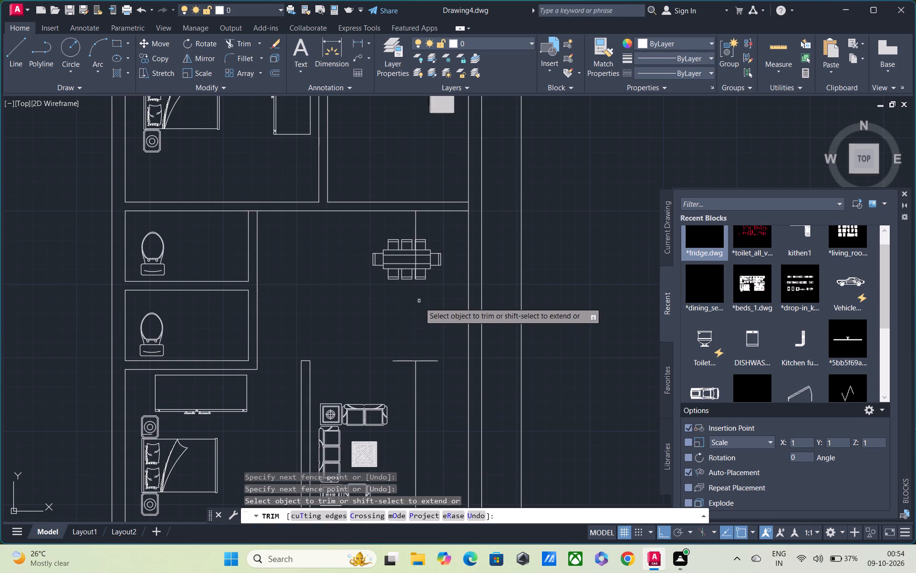
key("Escape")
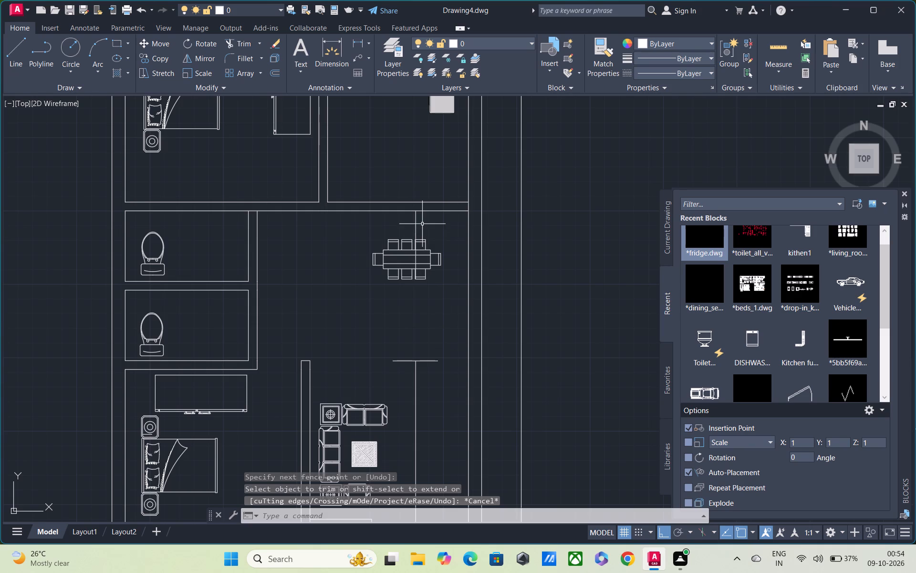
left_click_drag(422, 224, 385, 231)
key("Delete")
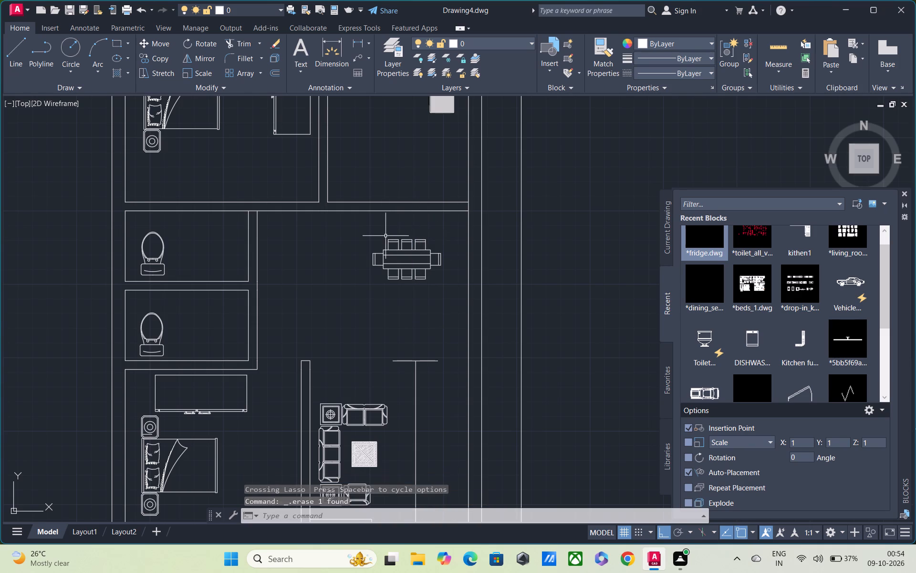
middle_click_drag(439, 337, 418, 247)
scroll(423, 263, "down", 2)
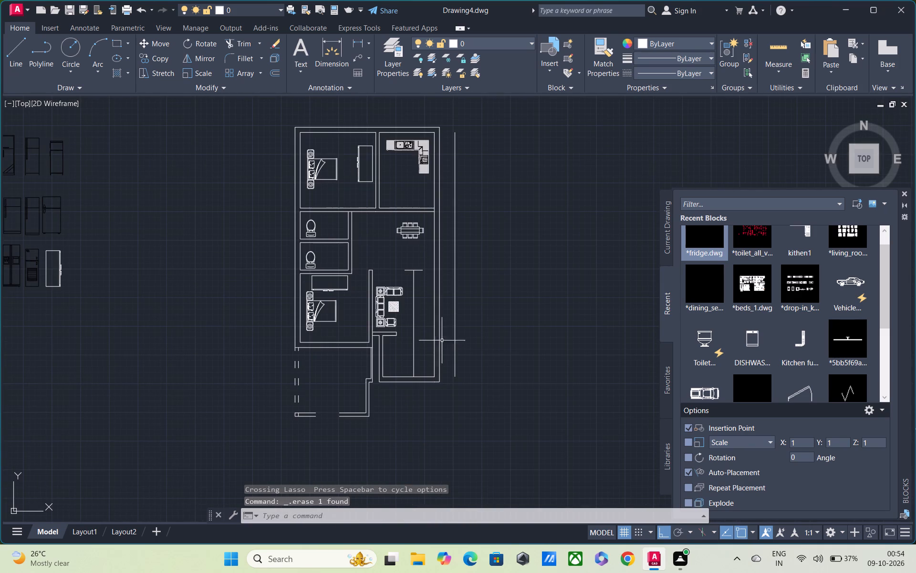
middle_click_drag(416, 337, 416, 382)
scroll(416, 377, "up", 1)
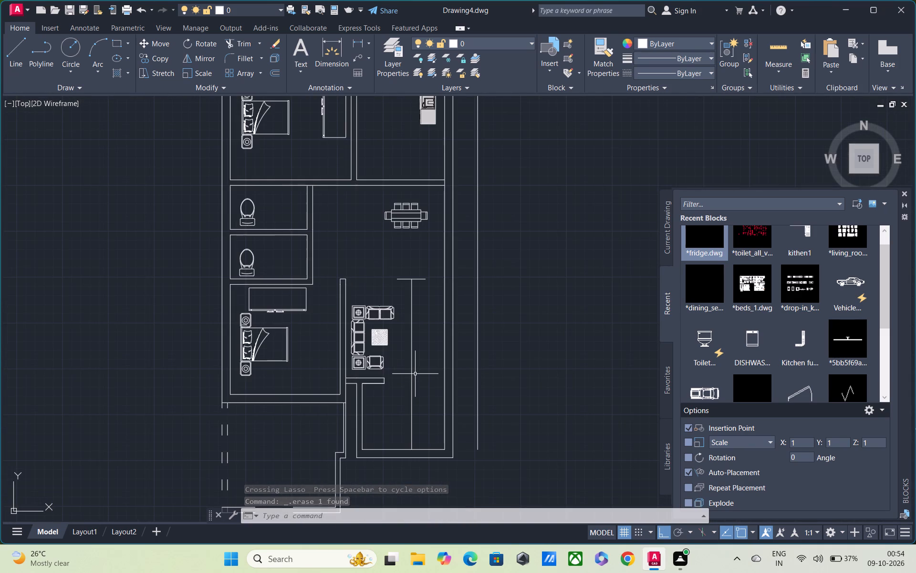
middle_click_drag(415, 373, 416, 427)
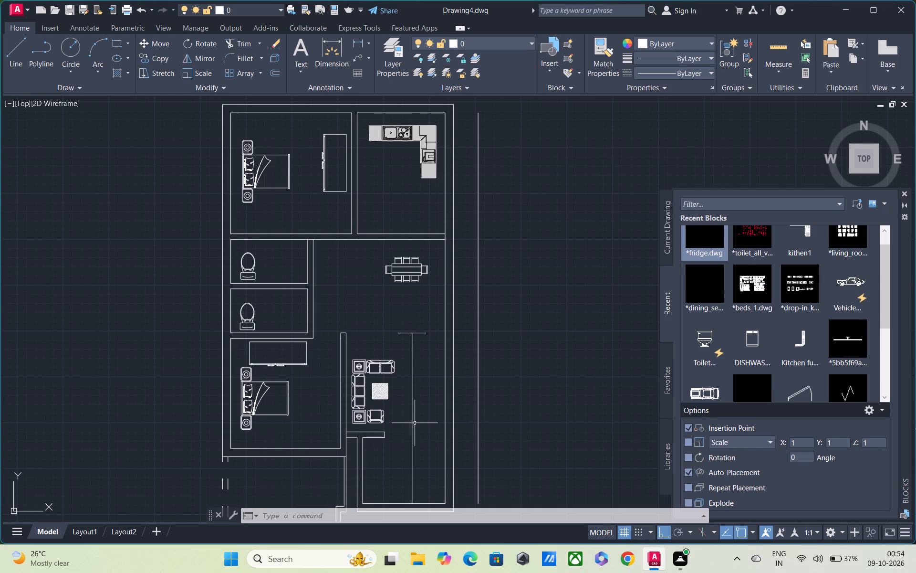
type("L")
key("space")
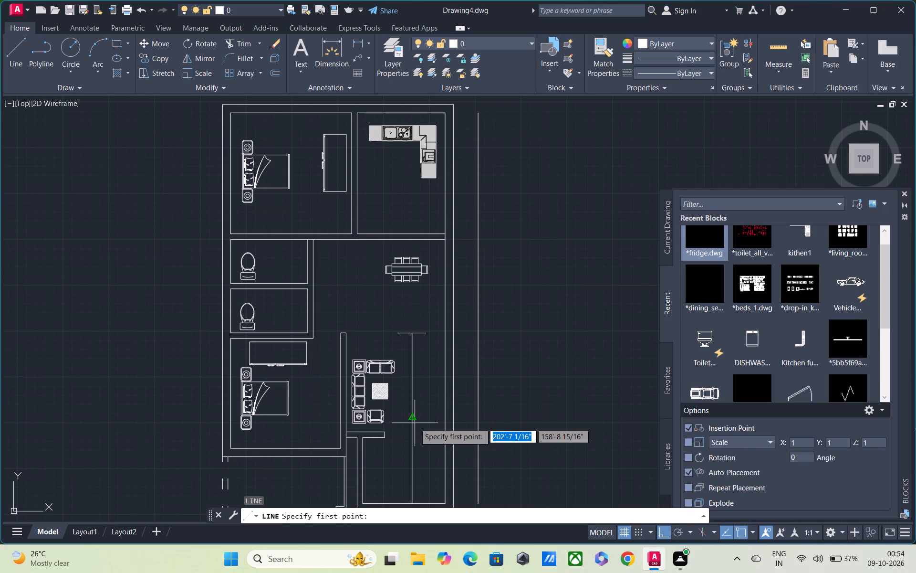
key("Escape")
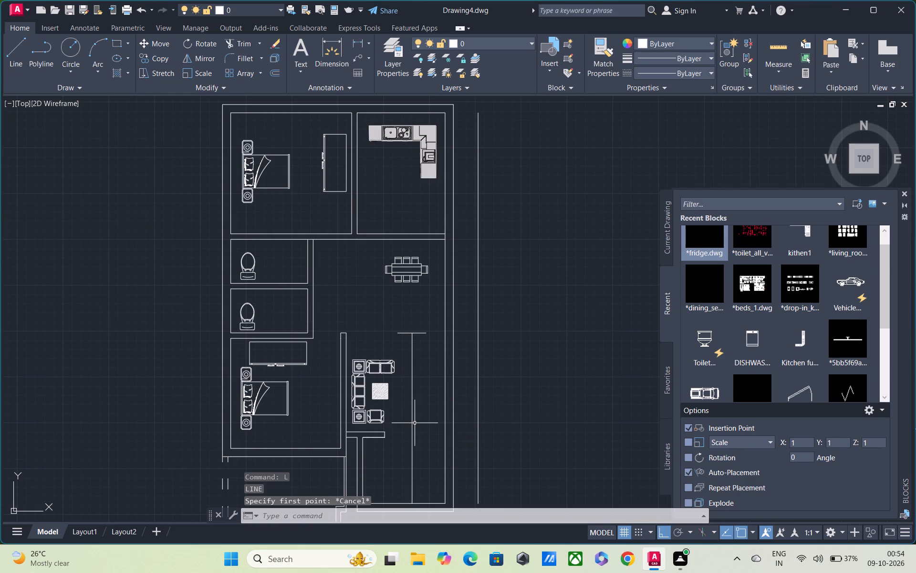
Draw a 3' horizontal line across the strip along the right wall, level with the top of the short wall below the sofa set.
type("L")
key("space")
scroll(405, 462, "up", 2)
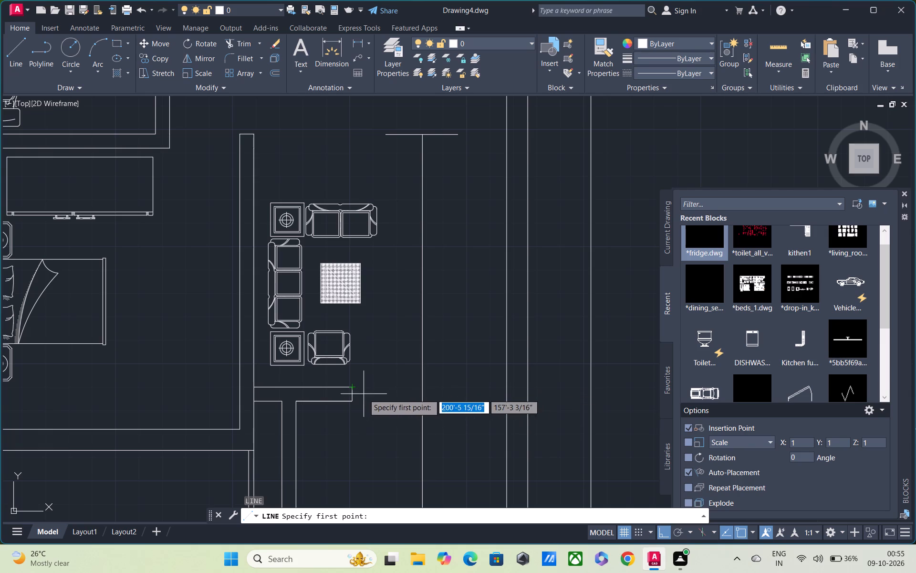
left_click(421, 385)
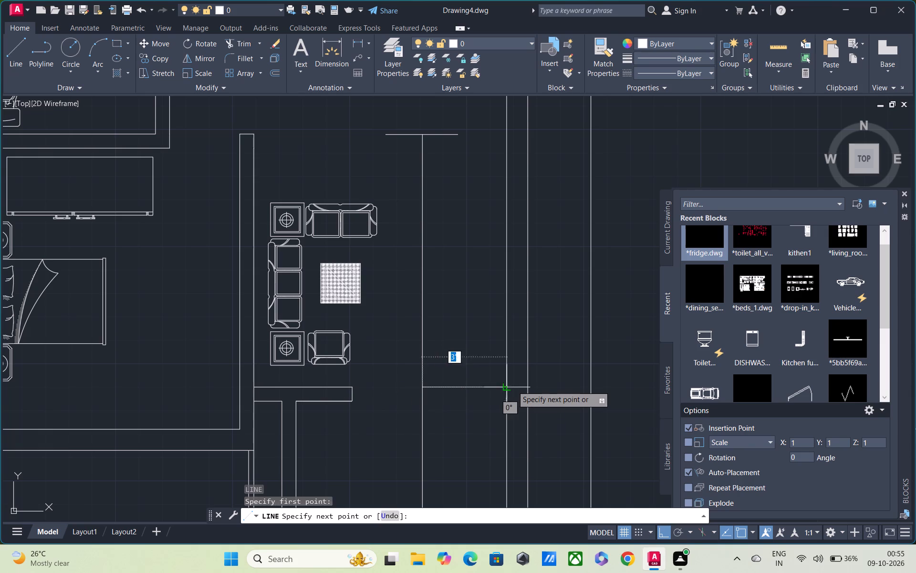
scroll(507, 391, "up", 2)
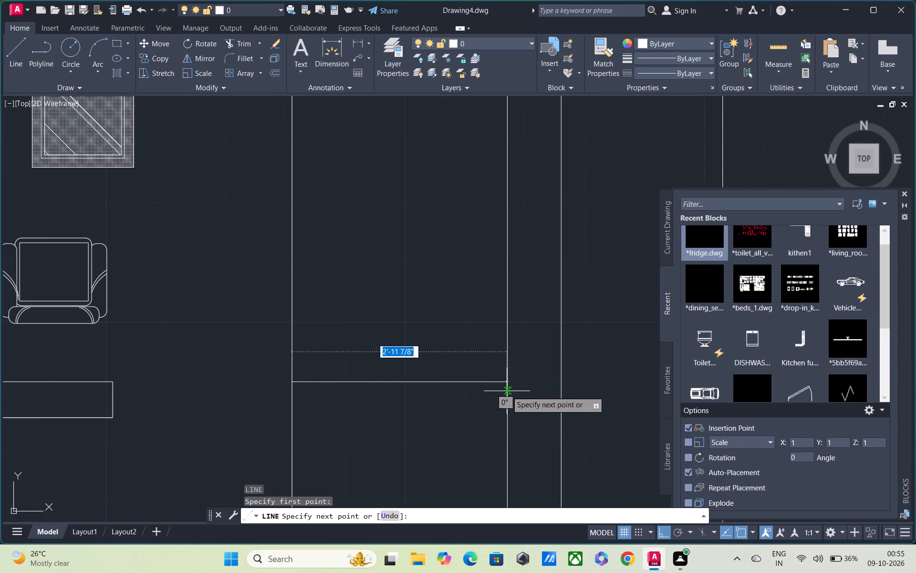
left_click(506, 383)
key("Escape")
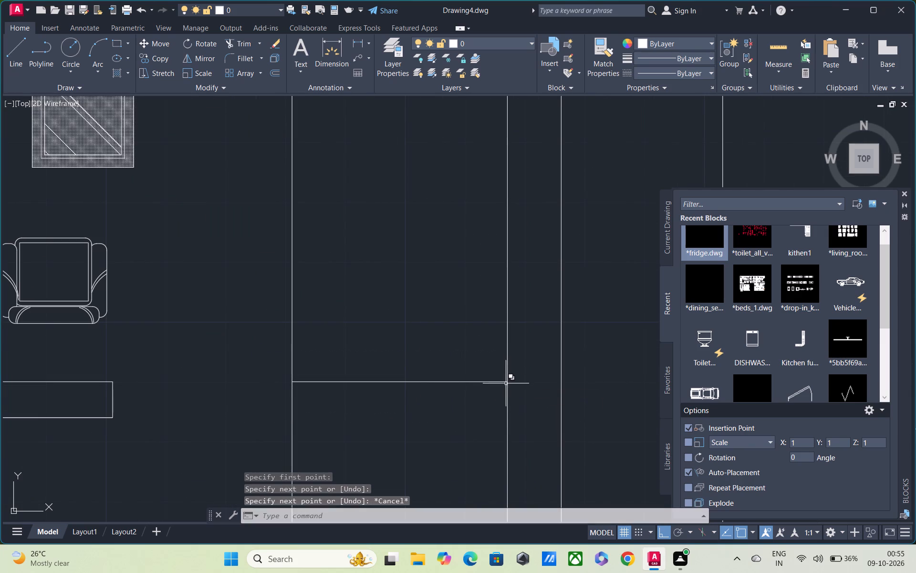
Offset the horizontal line across the strip upward twice at 10" spacing to make two more tread lines.
middle_click_drag(506, 392, 497, 516)
scroll(494, 505, "down", 2)
middle_click_drag(481, 483, 469, 465)
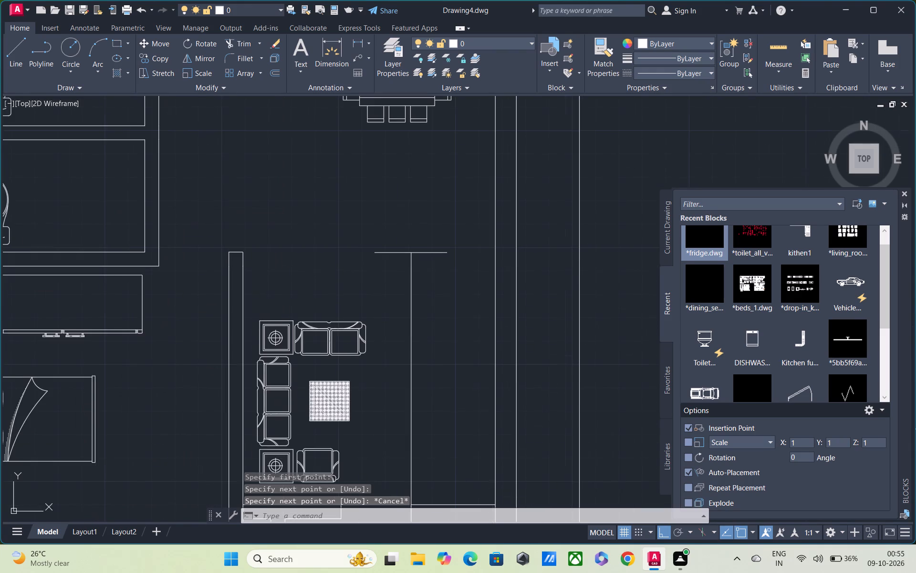
middle_click_drag(469, 465, 468, 375)
scroll(468, 376, "down", 2)
middle_click_drag(465, 396, 458, 325)
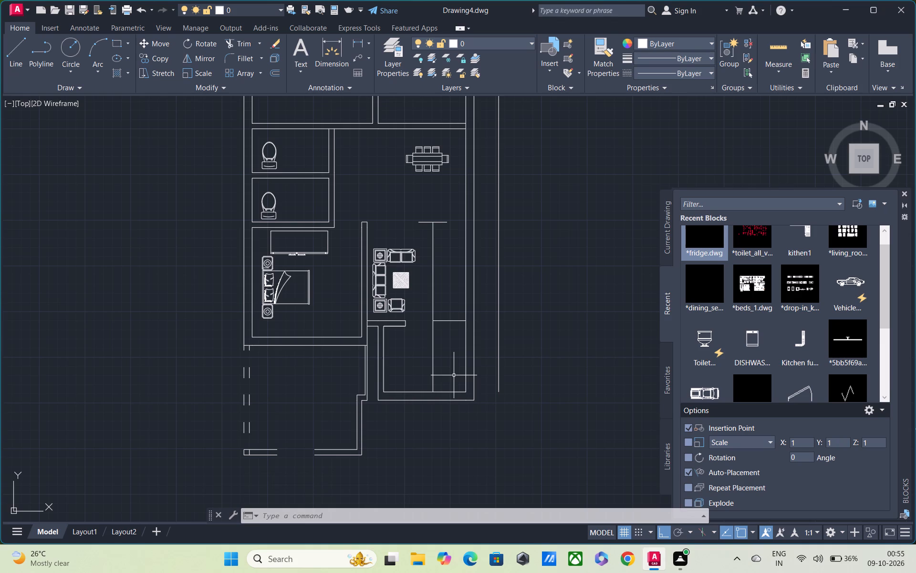
type("O")
key("space")
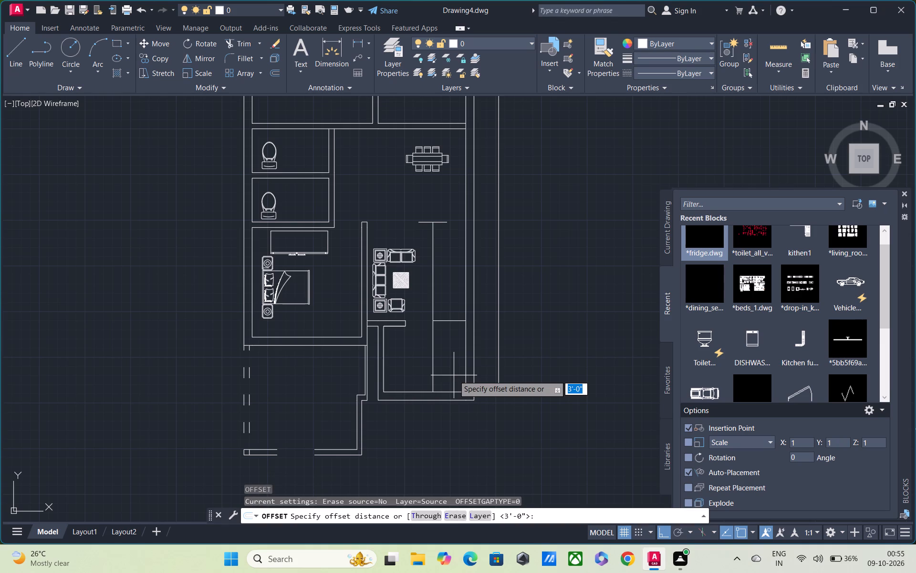
left_click(445, 320)
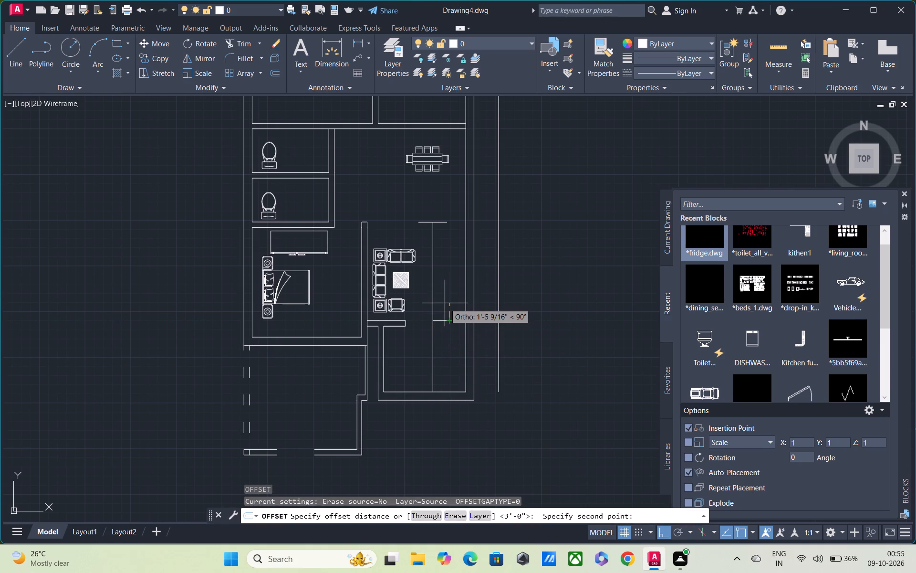
left_click(444, 297)
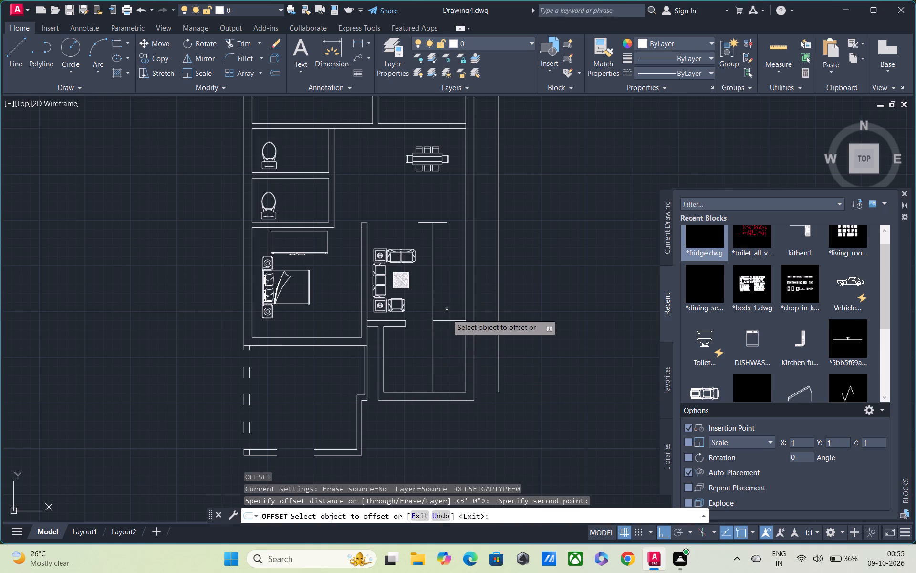
left_click(447, 320)
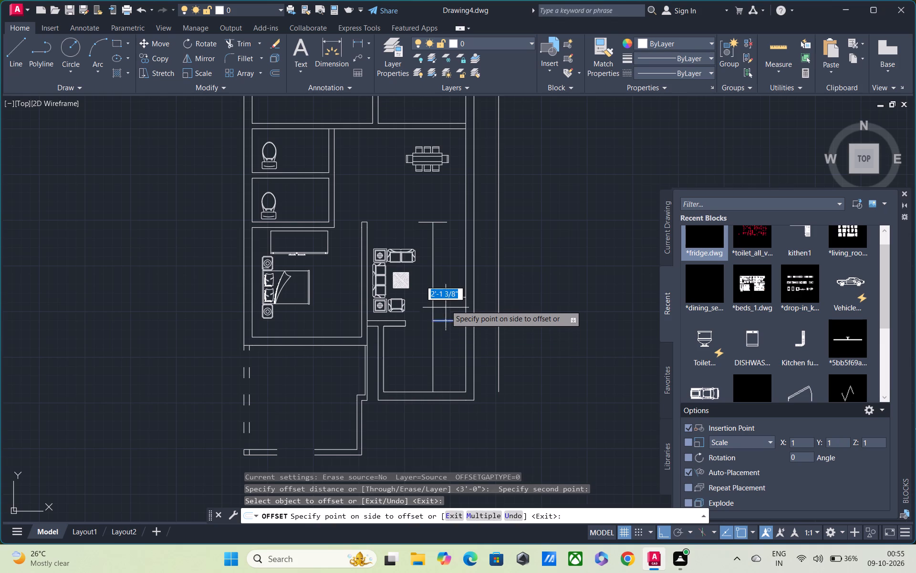
type("10\"")
key("Return")
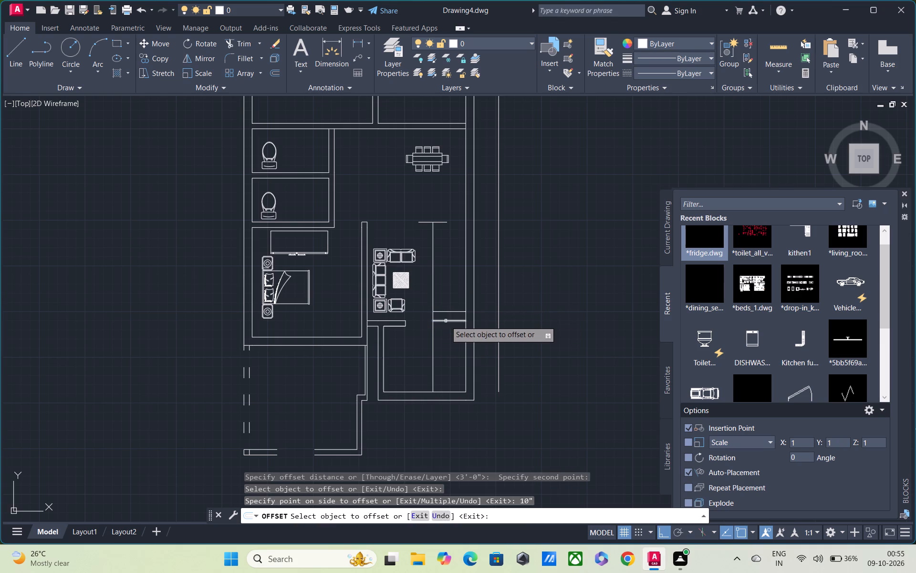
left_click(447, 311)
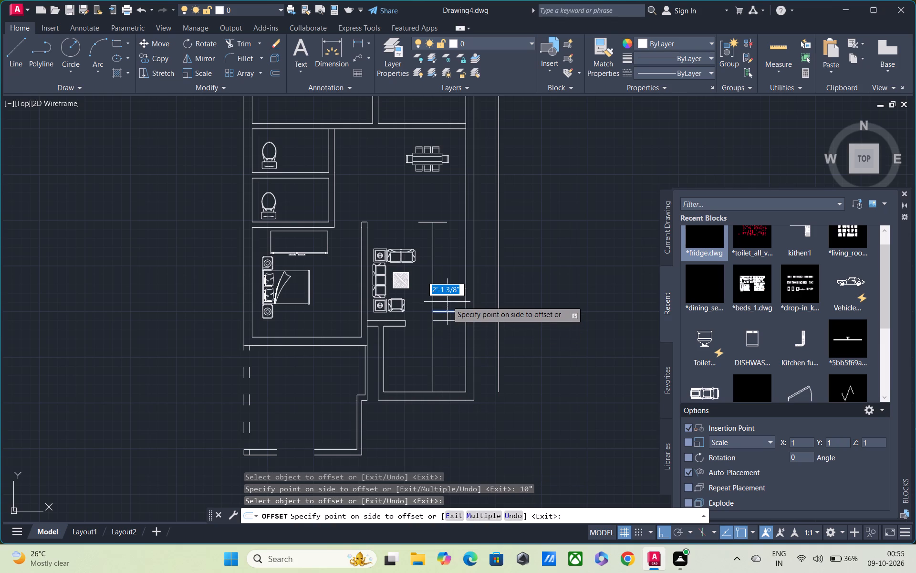
type("10\"")
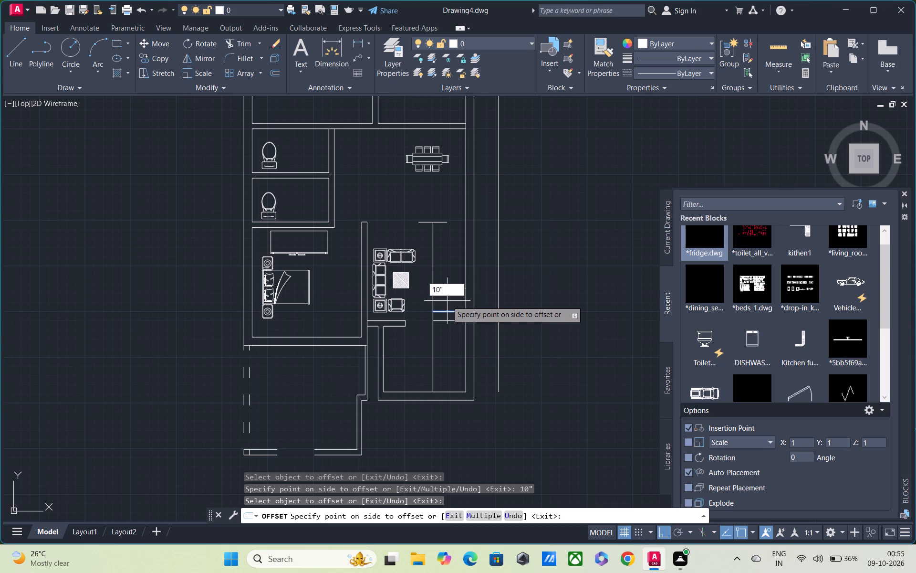
key("Return")
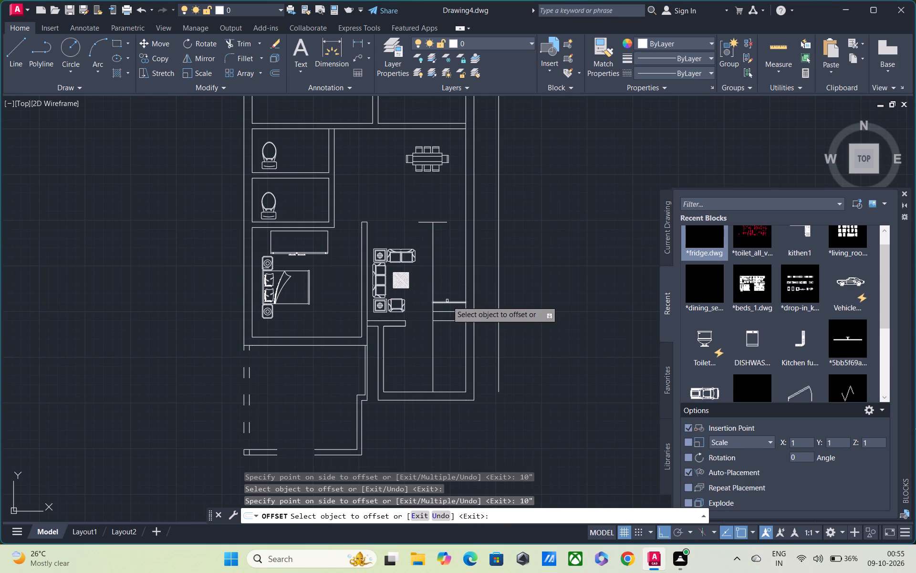
Offset the original horizontal line downward four times at 10" spacing to continue the treads within the strip.
left_click(448, 319)
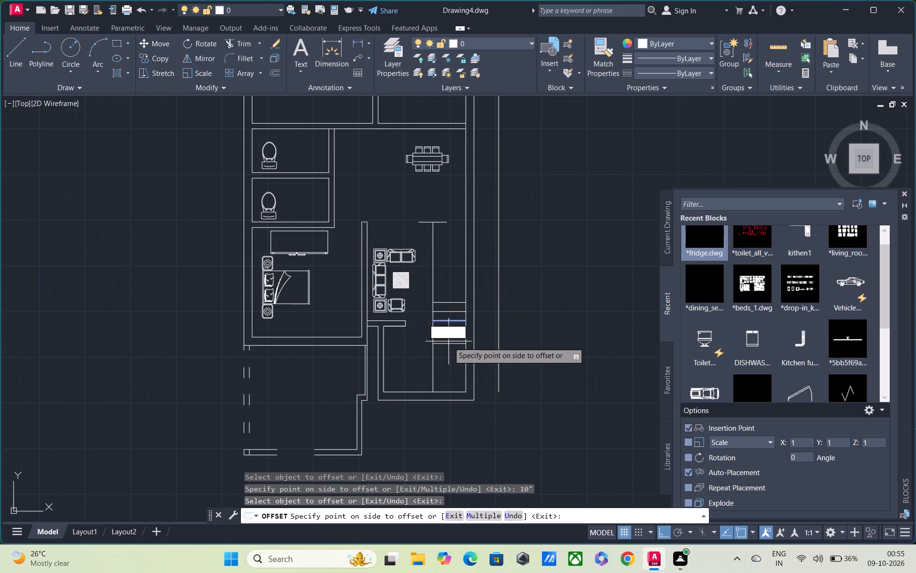
type("10\"")
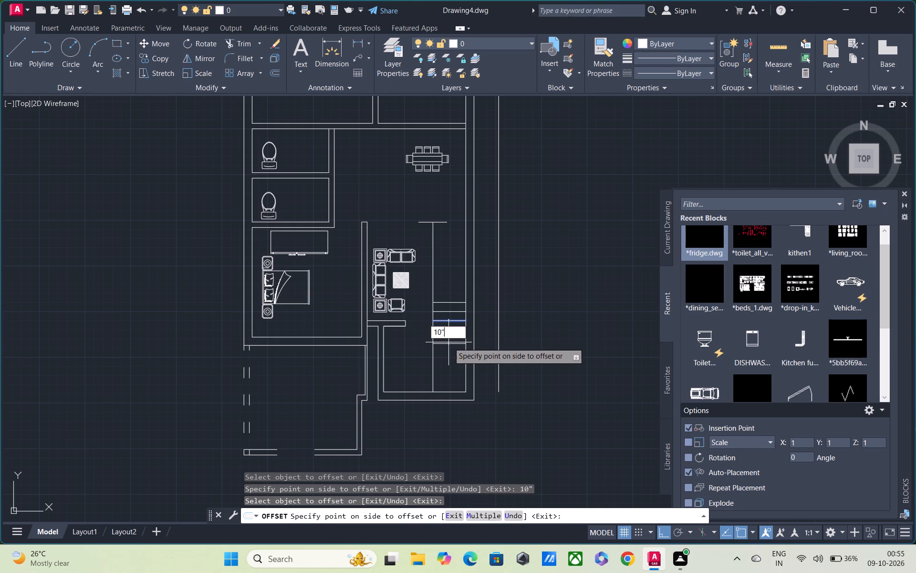
key("Return")
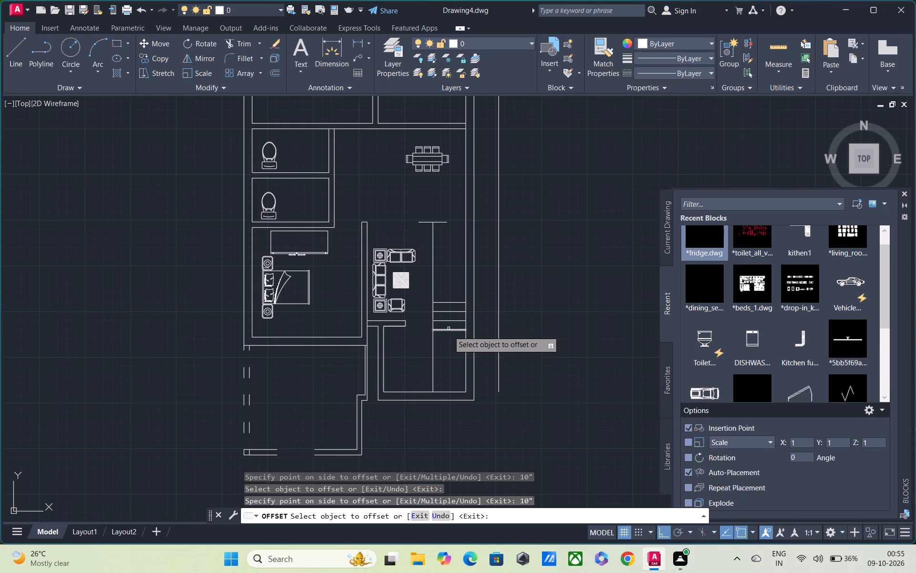
left_click(448, 329)
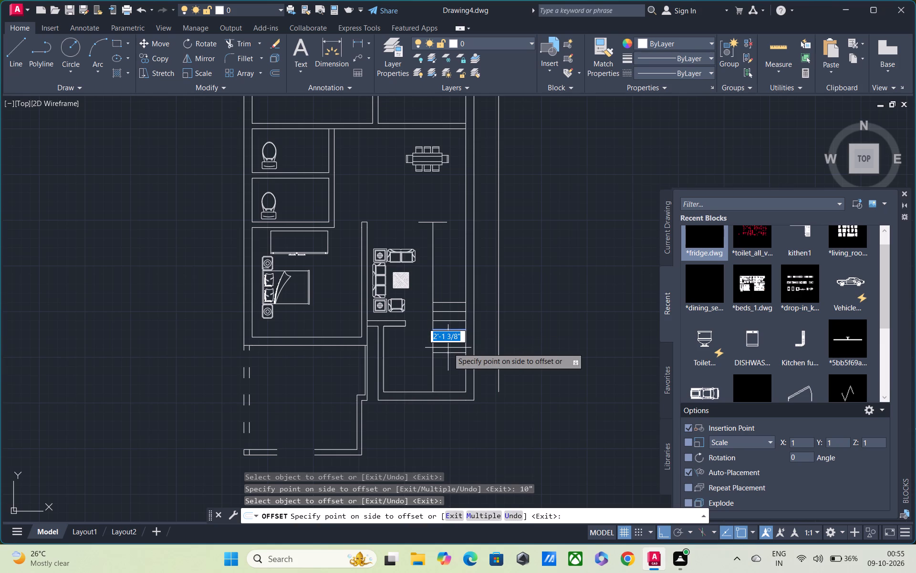
type("10\"")
key("Return")
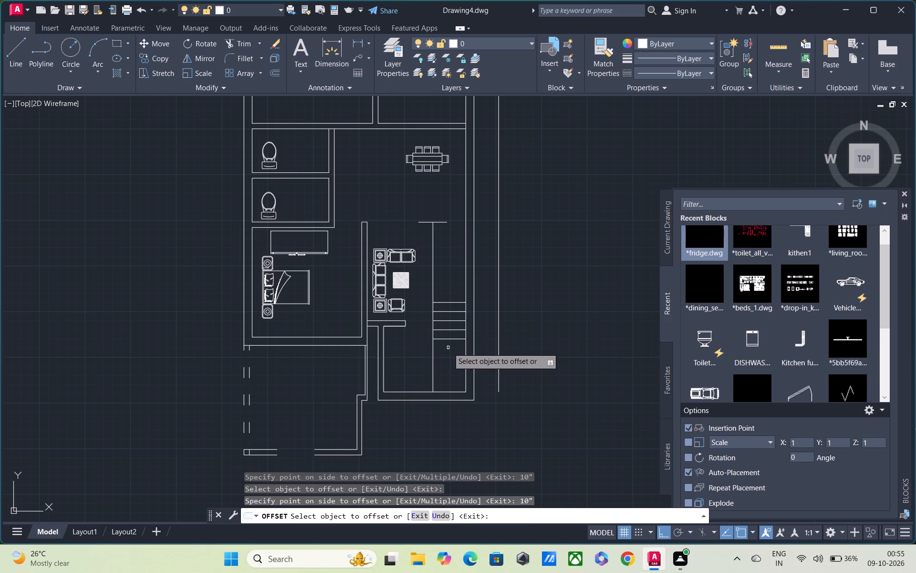
left_click(446, 337)
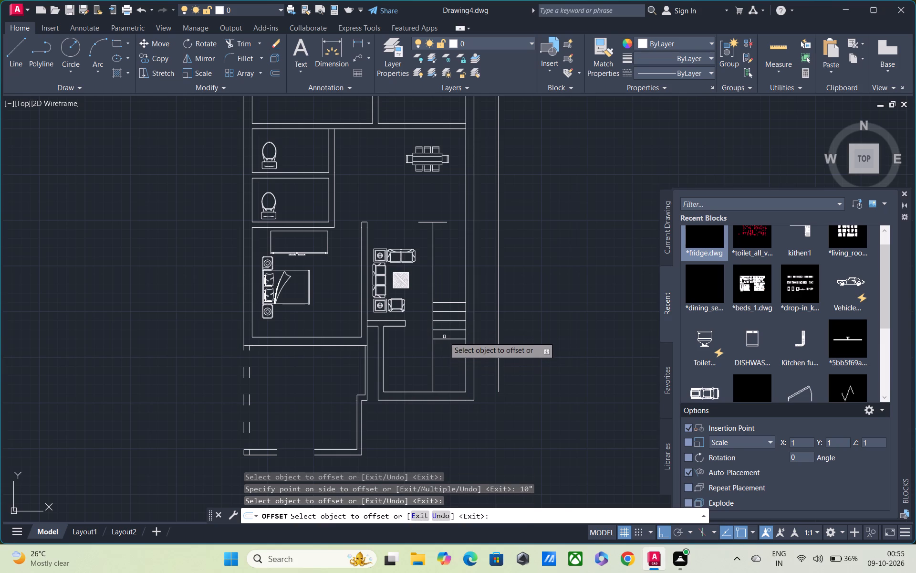
left_click(444, 339)
type("10")
key("shift+quotedbl")
key("Return")
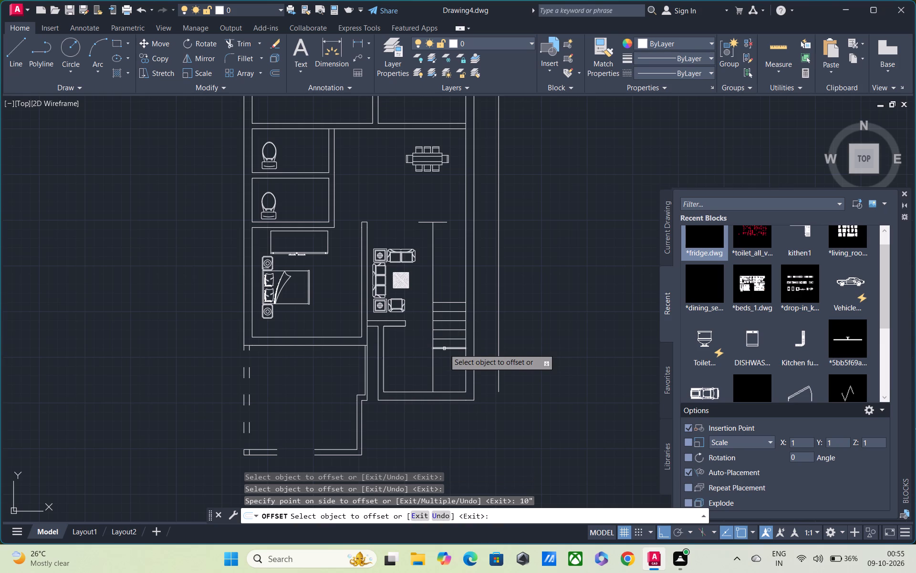
left_click(444, 349)
type("10\"")
key("Return")
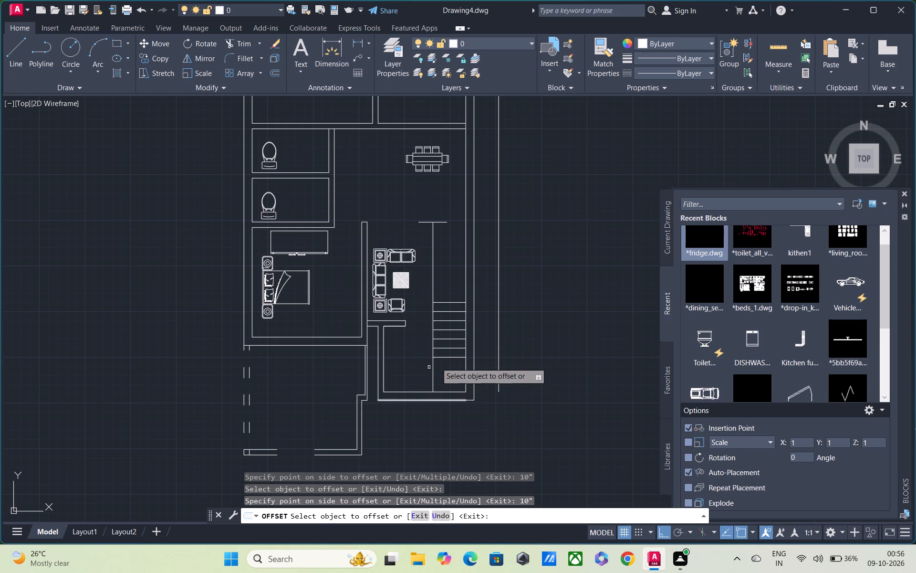
Offset the inner line of the bottom wall below the treads upward by 2'-1 3/8".
left_click(427, 392)
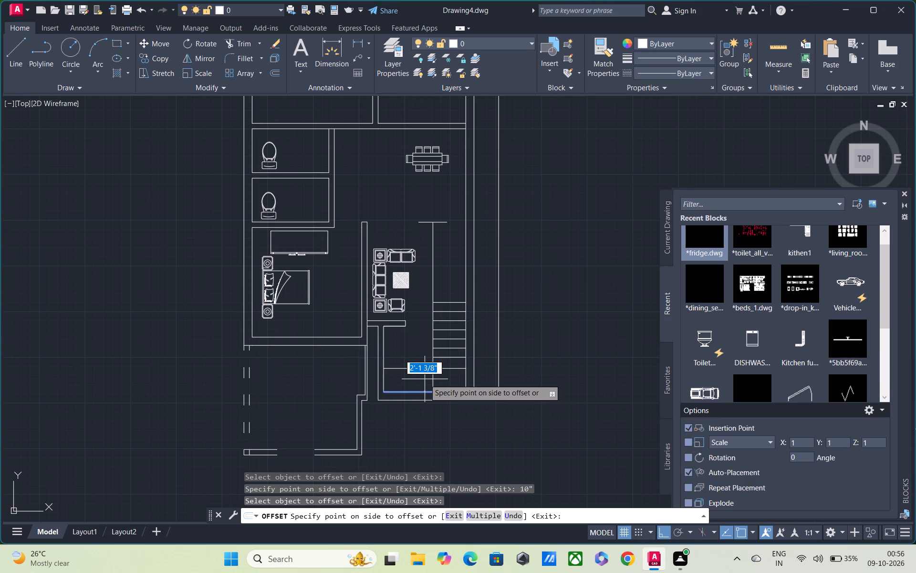
left_click(425, 379)
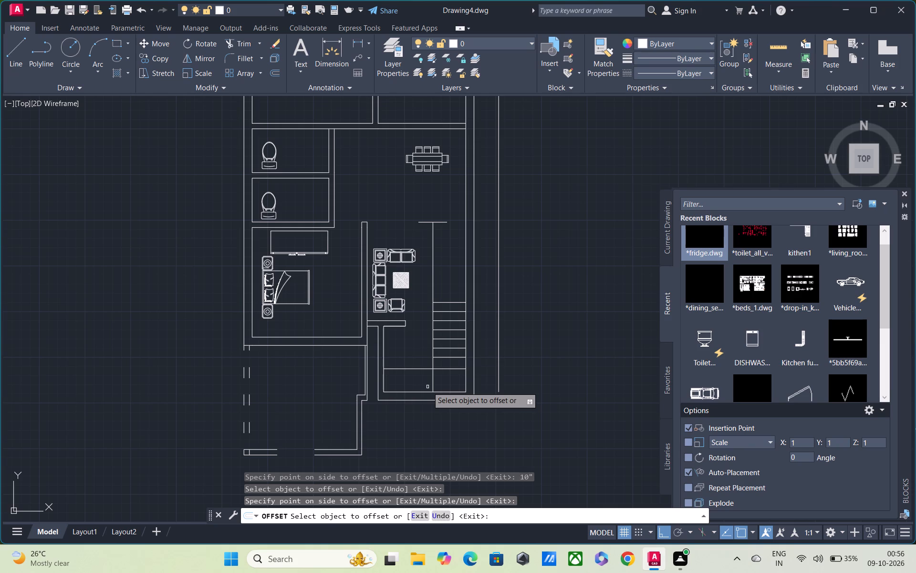
key("Escape")
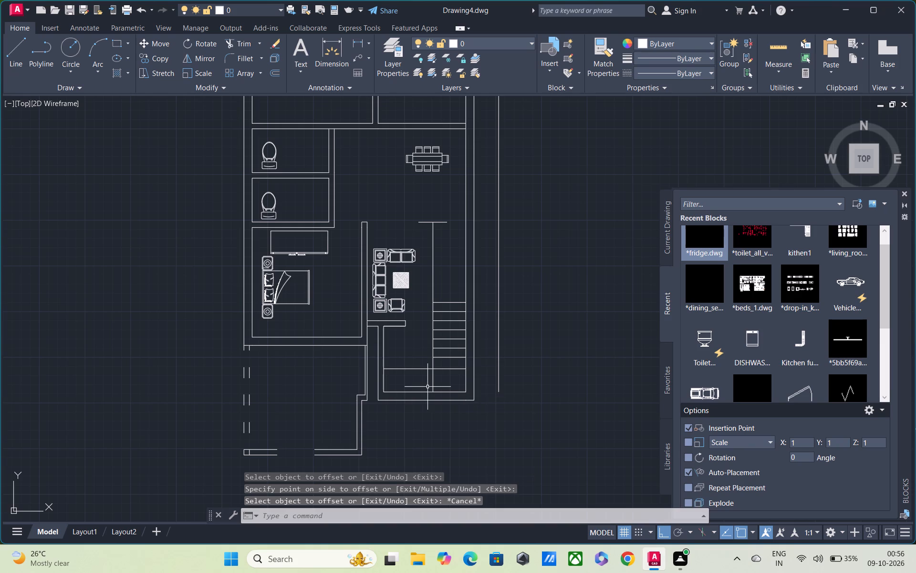
key("Escape")
Draw a vertical line from the midpoint of the new landing line down to the inner line of the bottom wall.
type("L")
key("space")
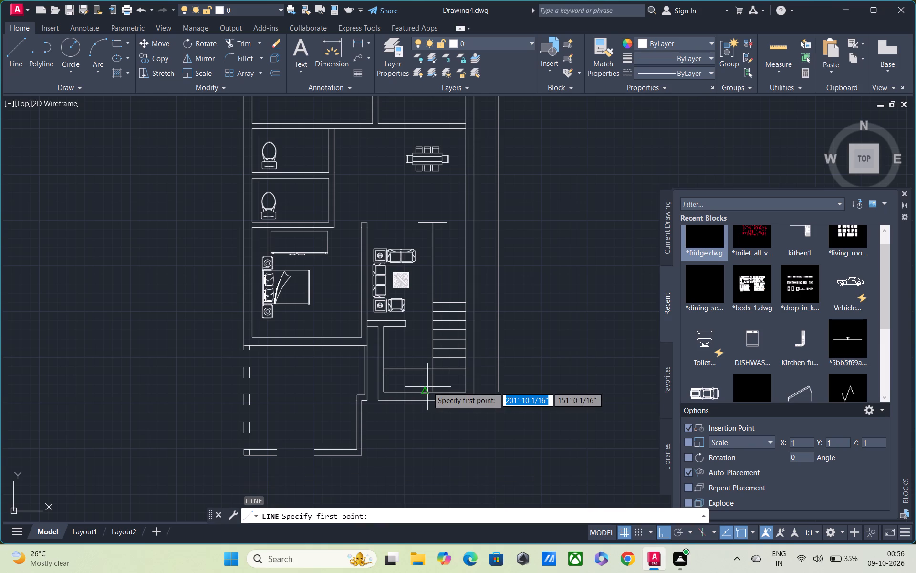
scroll(427, 366, "up", 1)
left_click(426, 371)
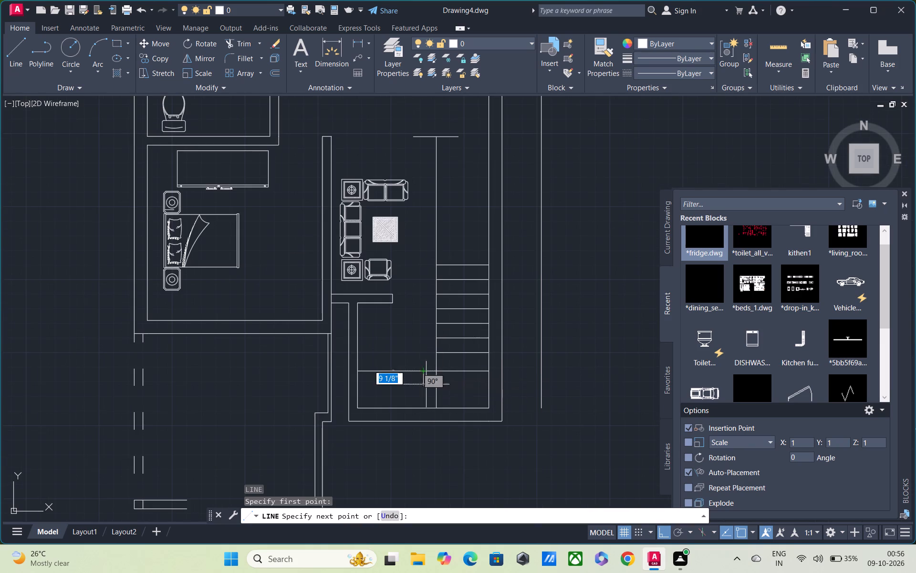
left_click(427, 410)
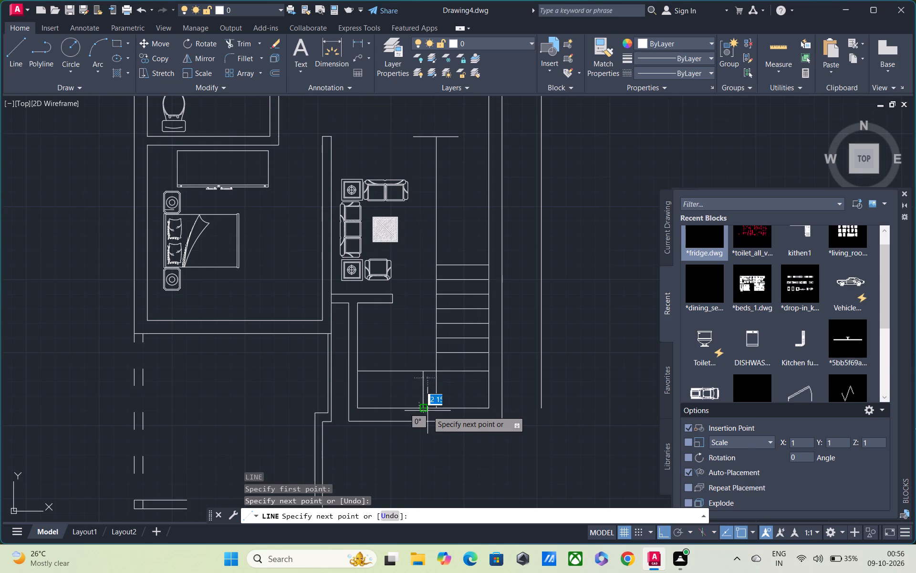
key("Escape")
Offset the vertical line below the landing line leftward twice at 10" spacing to add two more treads.
type("O")
key("space")
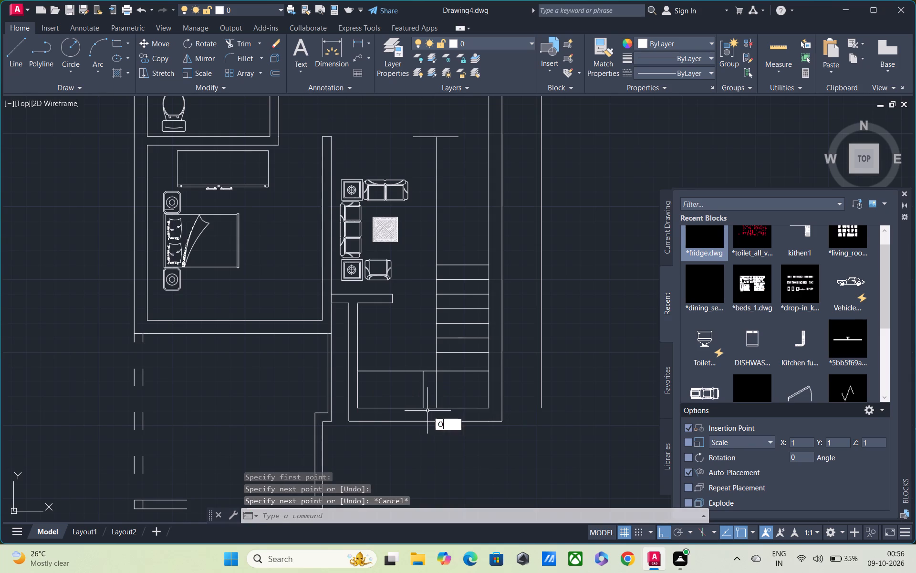
type("10\"")
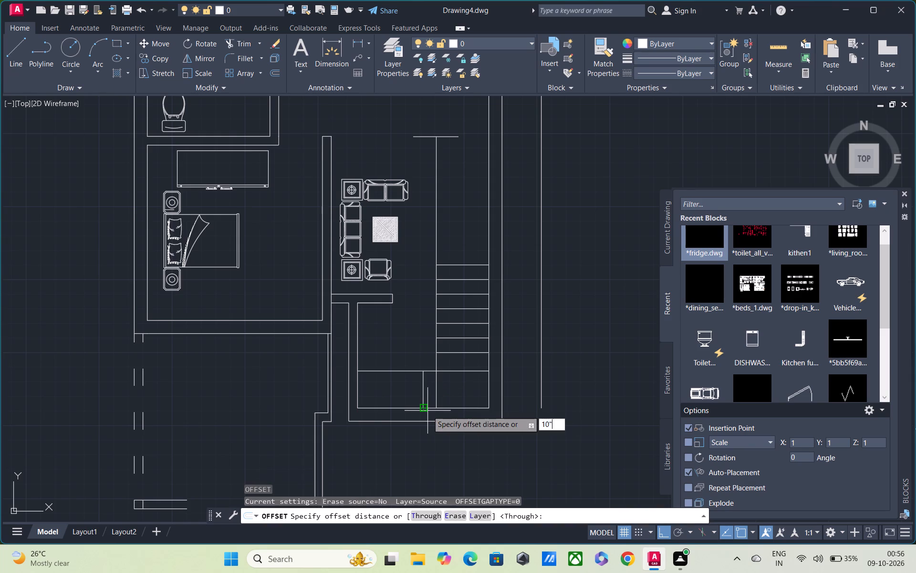
key("Return")
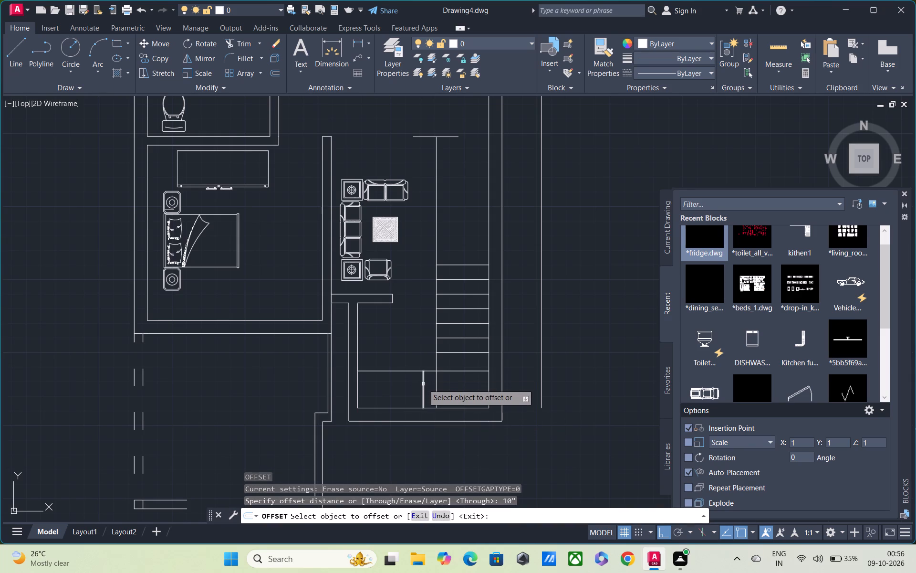
left_click(422, 386)
left_click(407, 394)
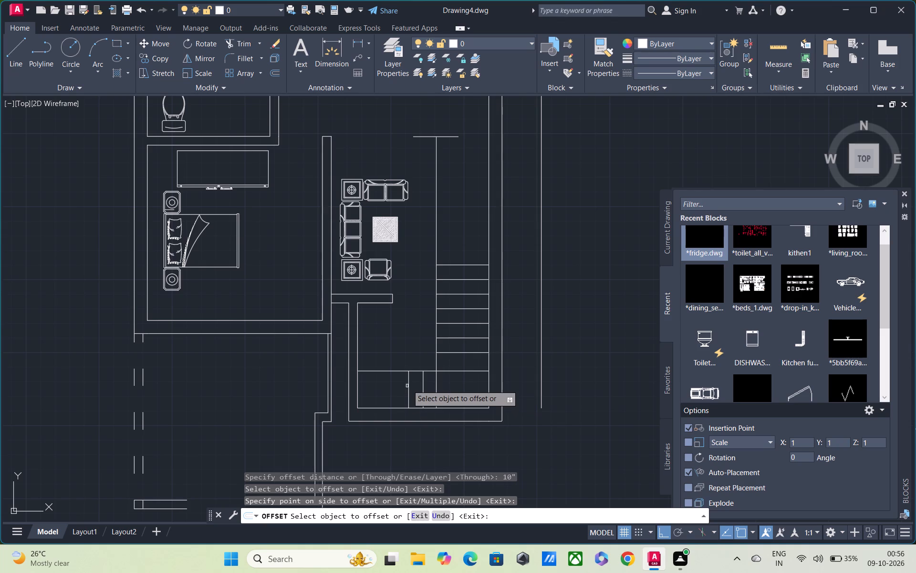
left_click(407, 385)
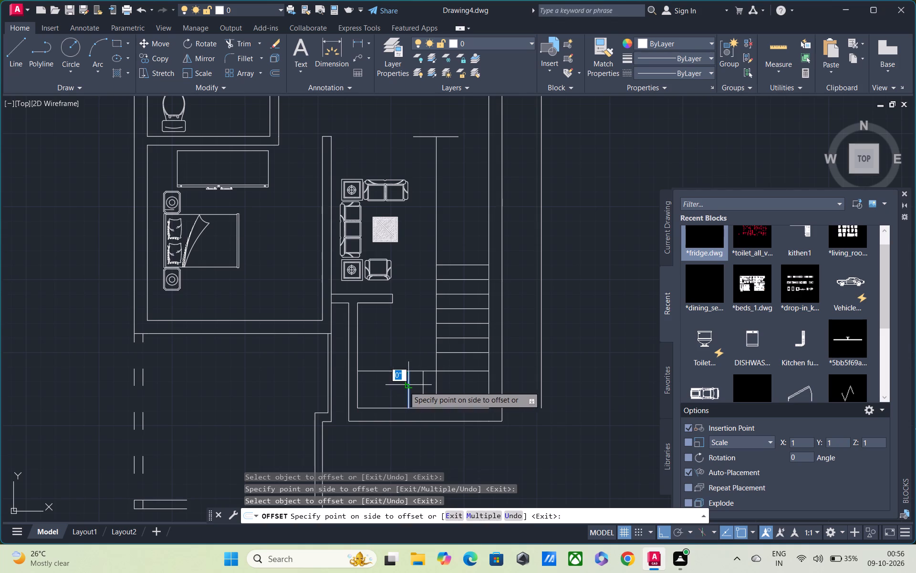
left_click(400, 390)
key("Escape")
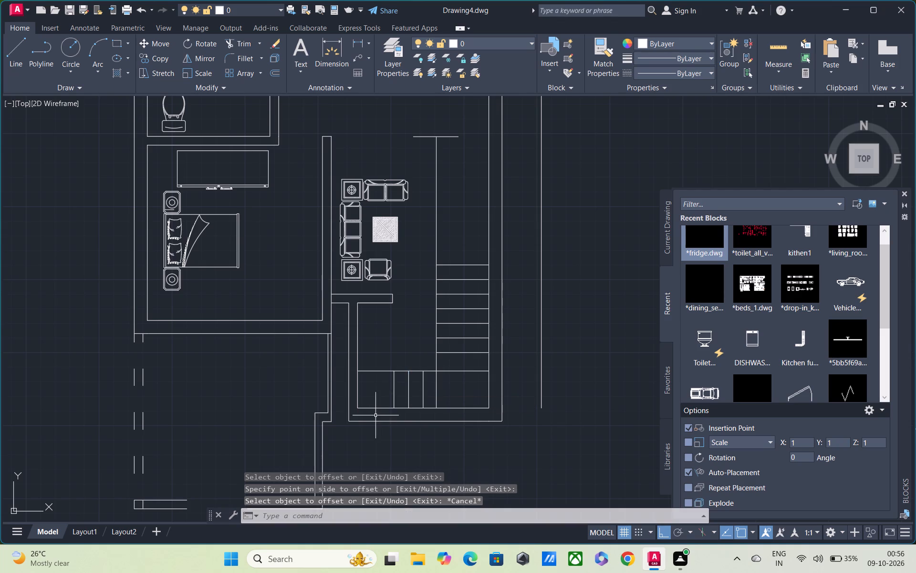
Trim away the landing line left of the last vertical tread, the strip's line above the top tread, and its short cross line.
type("TR")
key("space")
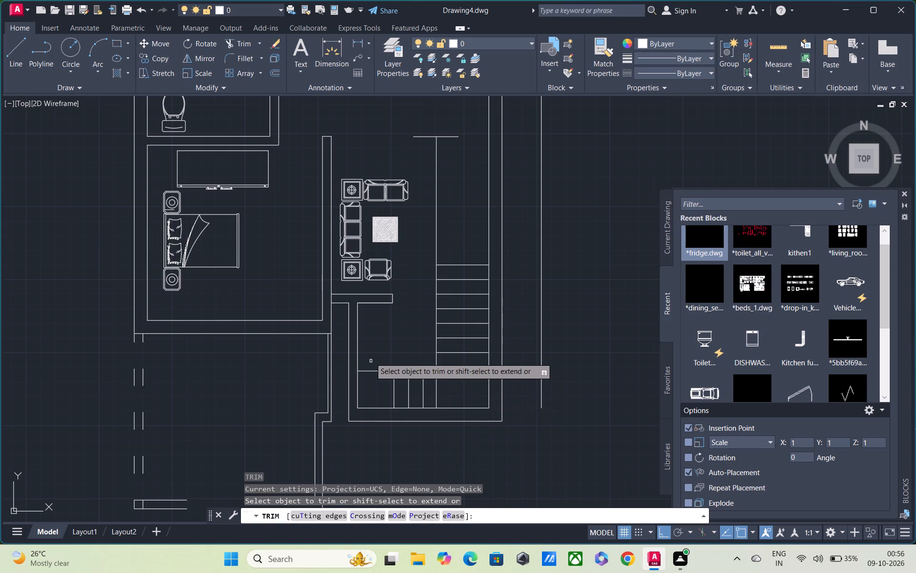
left_click_drag(370, 358, 373, 397)
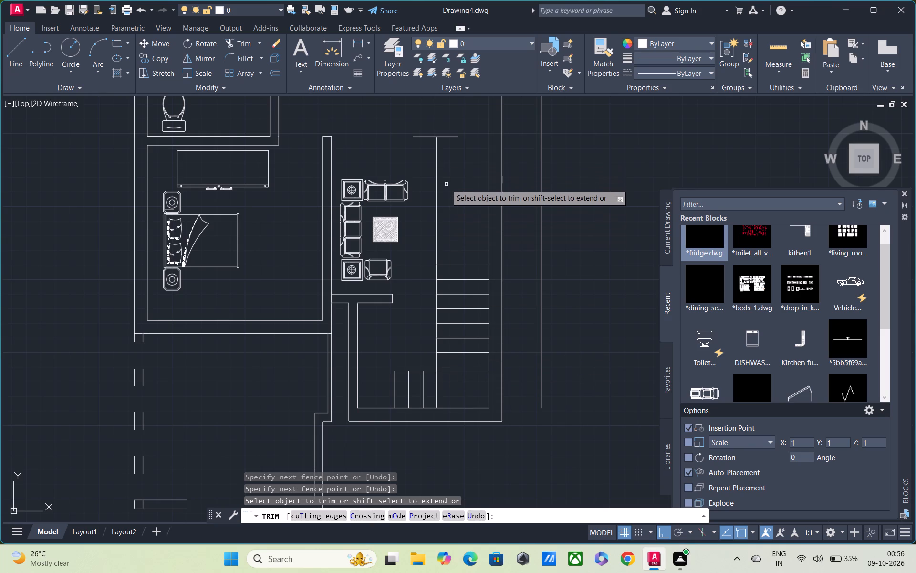
left_click_drag(444, 163, 433, 211)
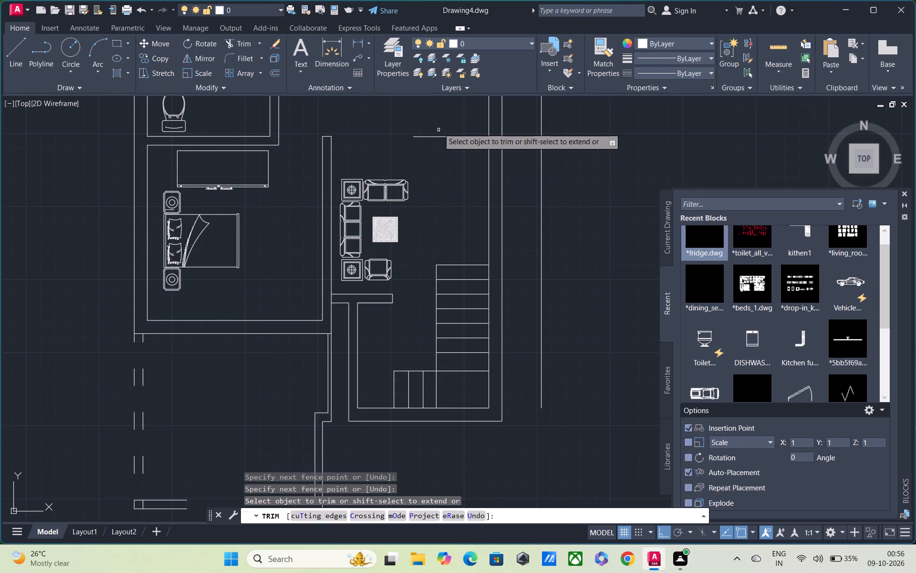
left_click_drag(438, 128, 443, 157)
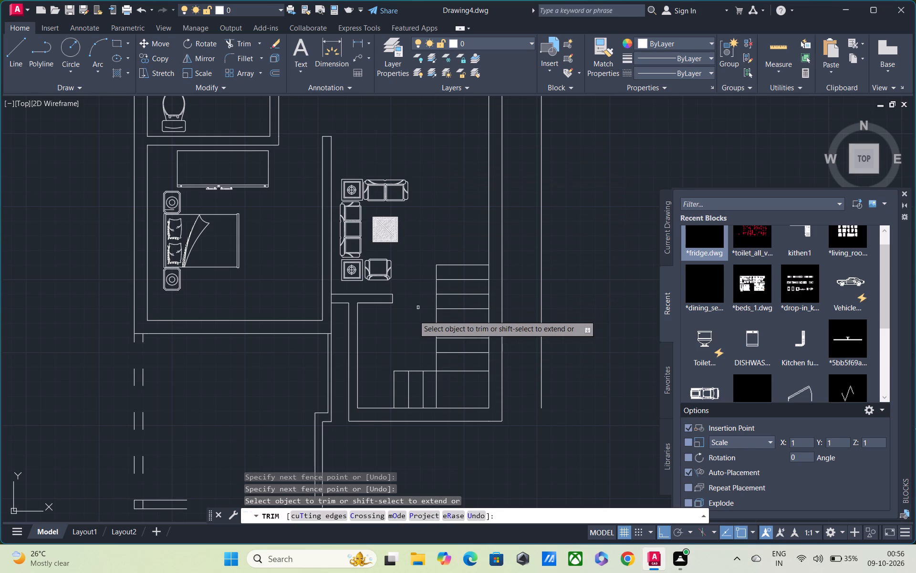
middle_click_drag(406, 324, 403, 334)
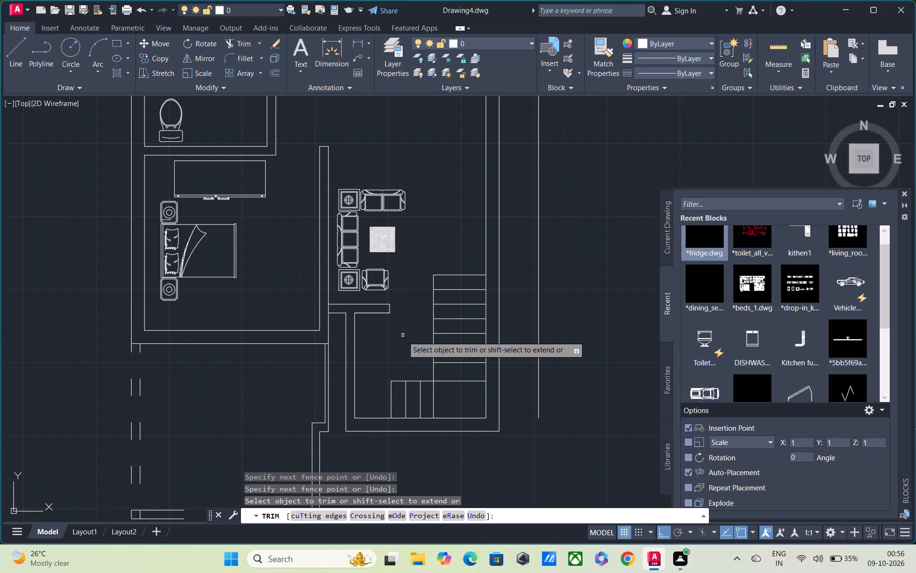
key("o")
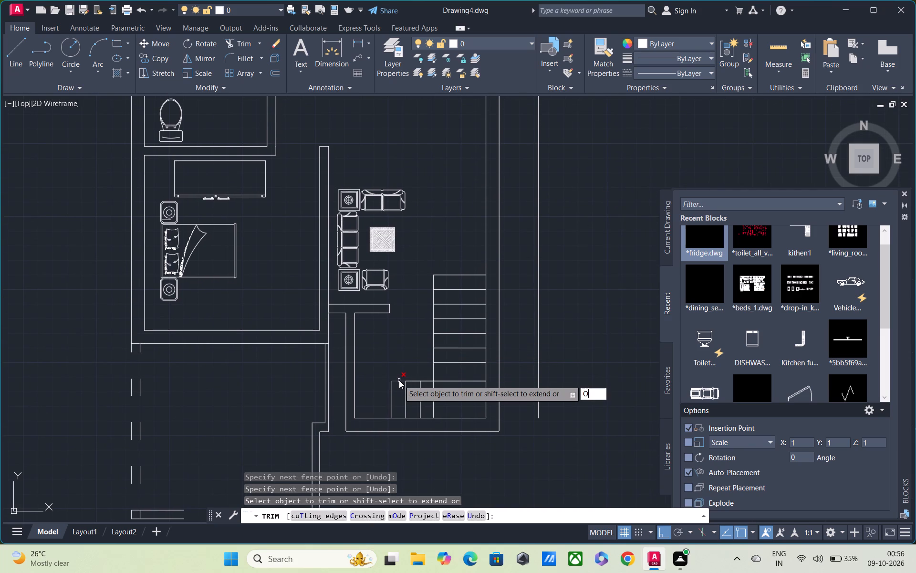
key("Escape")
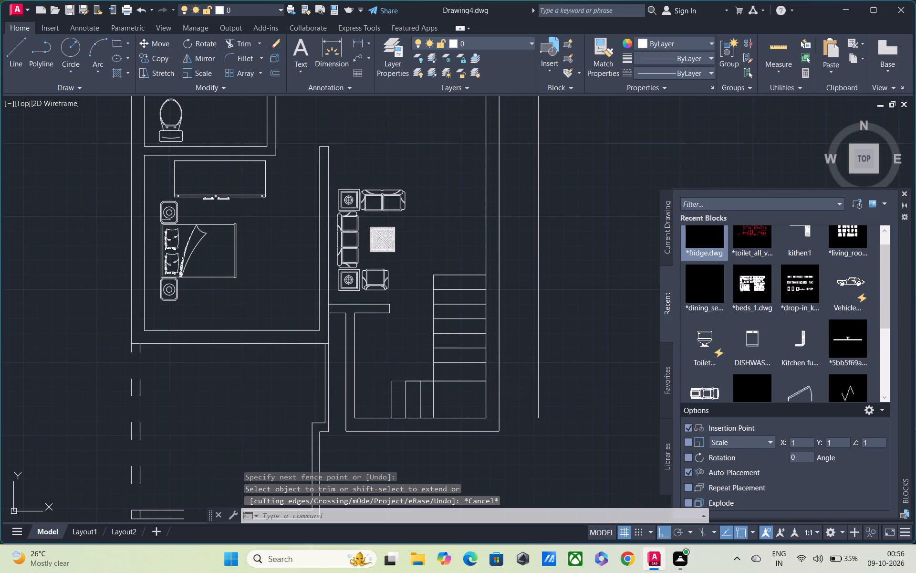
Offset the left vertical line of the stair flight 3" to the left.
type("O")
key("space")
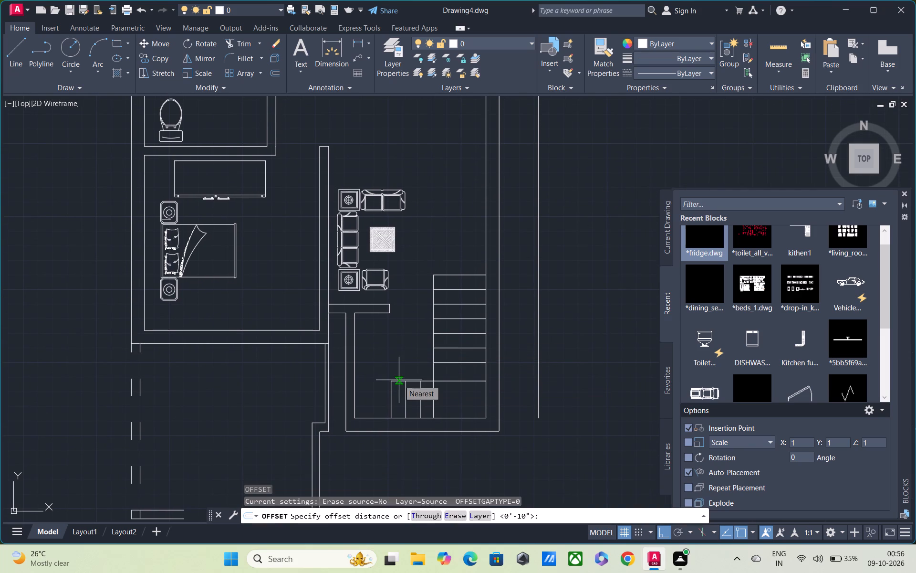
type("3\"")
key("Return")
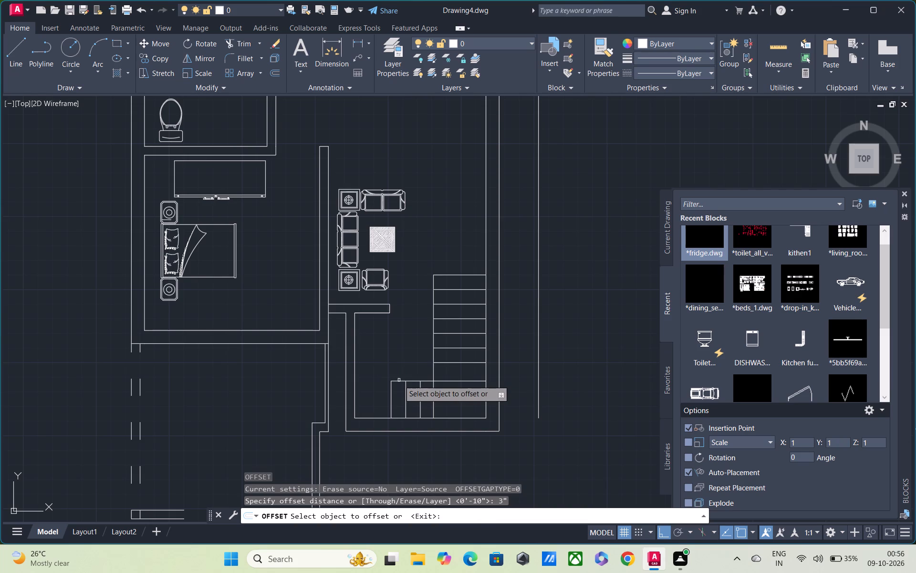
left_click(432, 366)
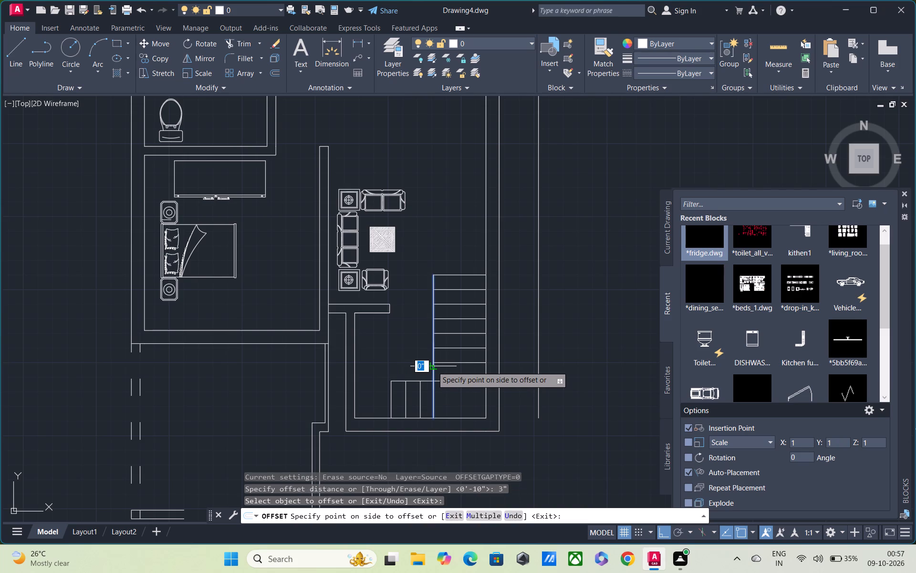
left_click(426, 362)
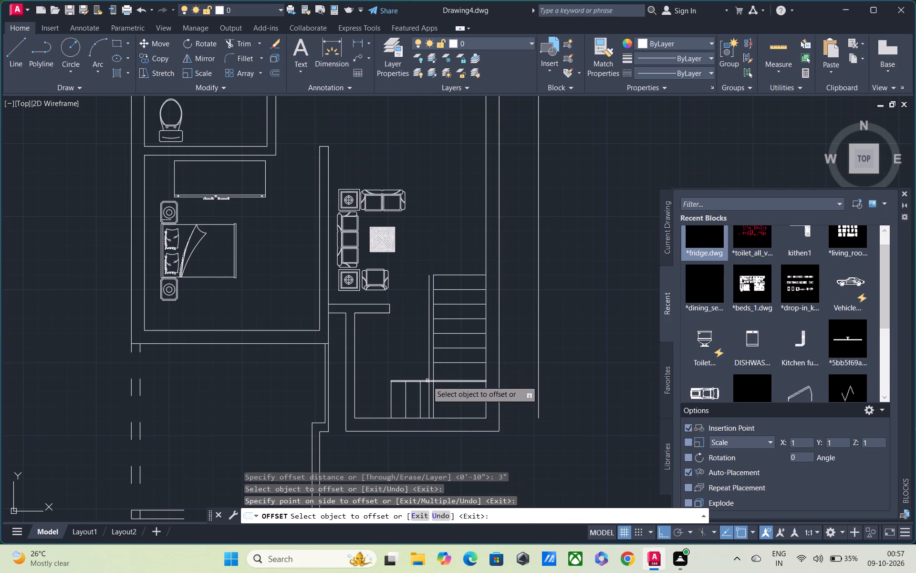
key("space")
key("space")
key("Escape")
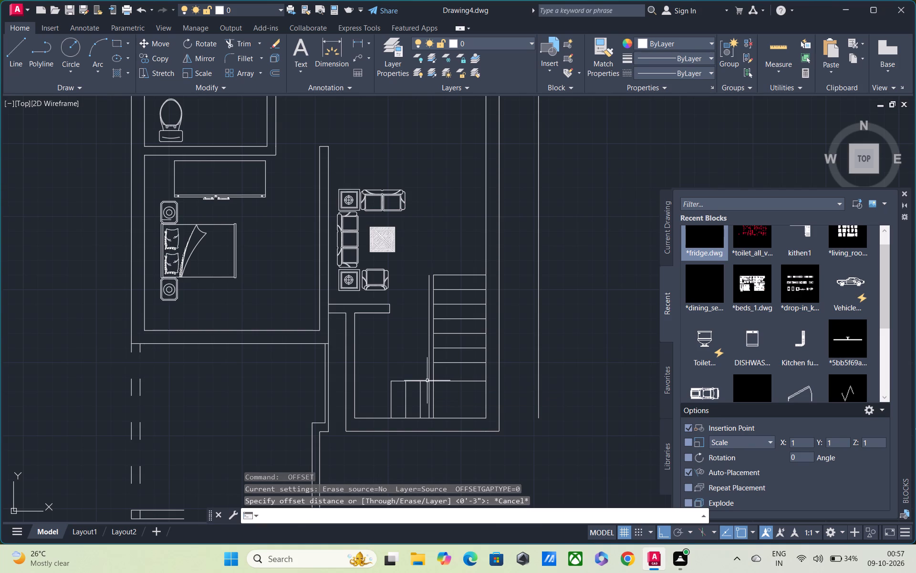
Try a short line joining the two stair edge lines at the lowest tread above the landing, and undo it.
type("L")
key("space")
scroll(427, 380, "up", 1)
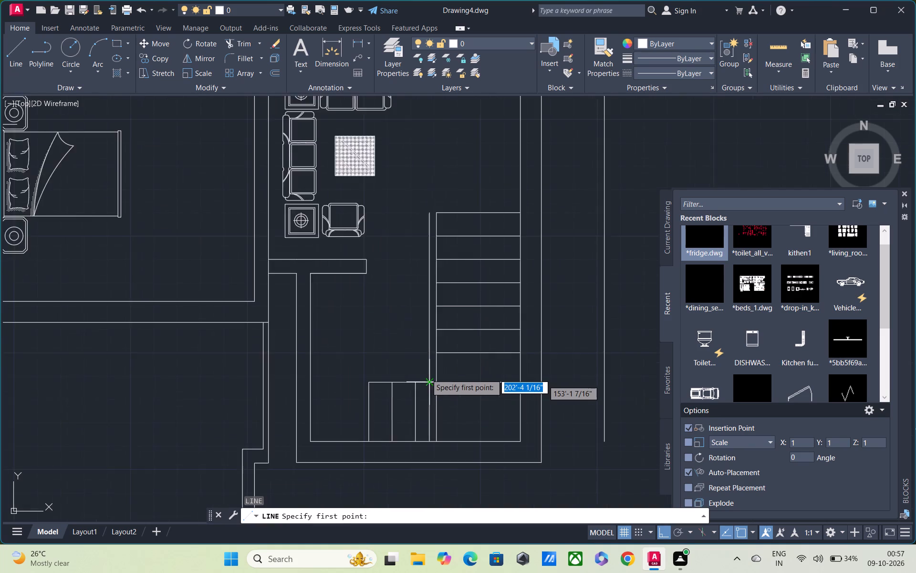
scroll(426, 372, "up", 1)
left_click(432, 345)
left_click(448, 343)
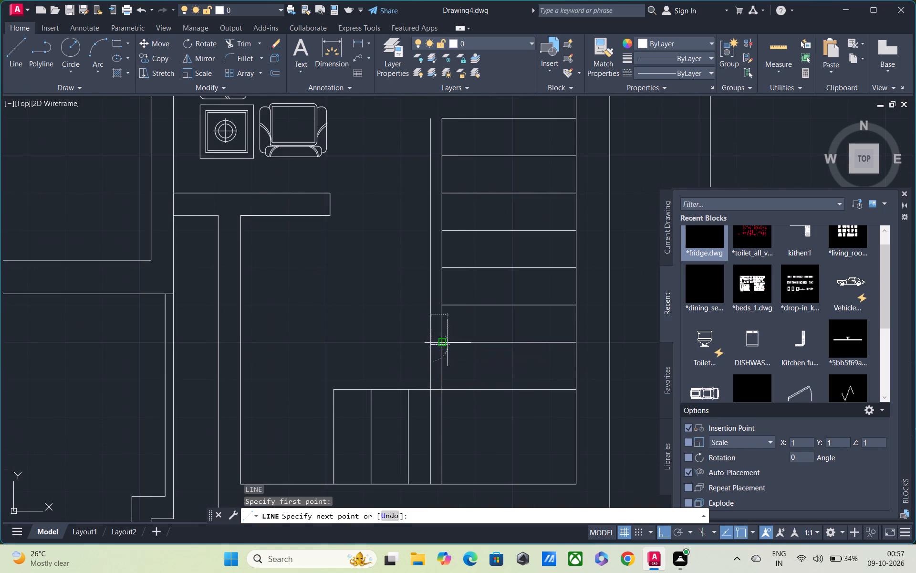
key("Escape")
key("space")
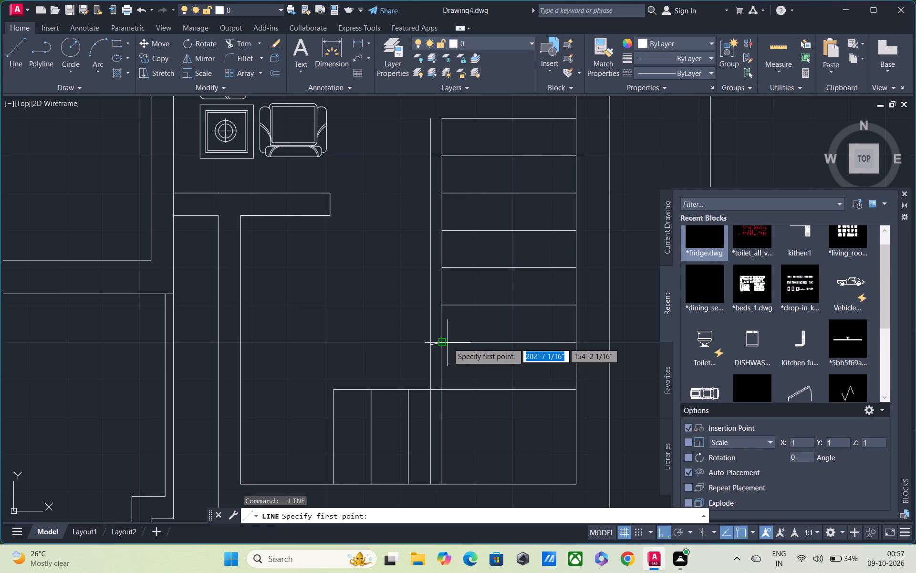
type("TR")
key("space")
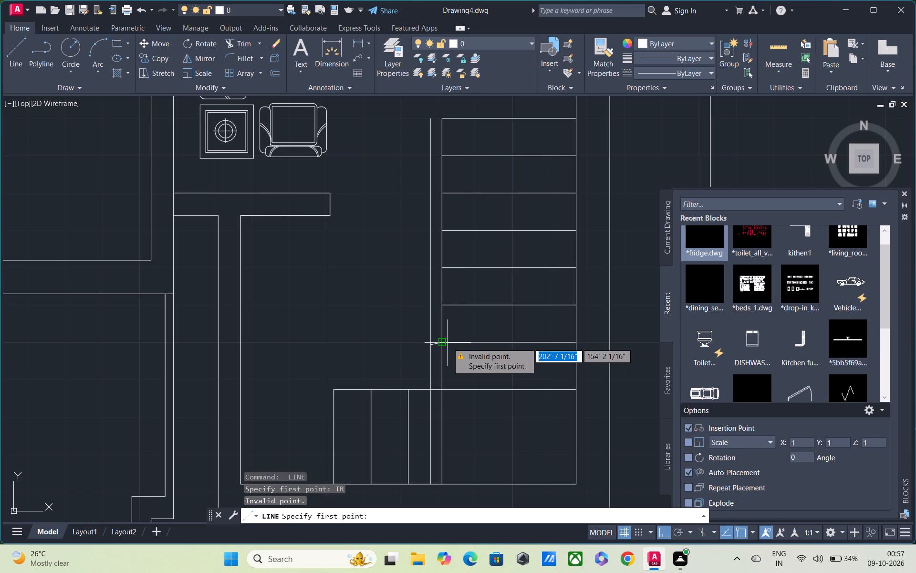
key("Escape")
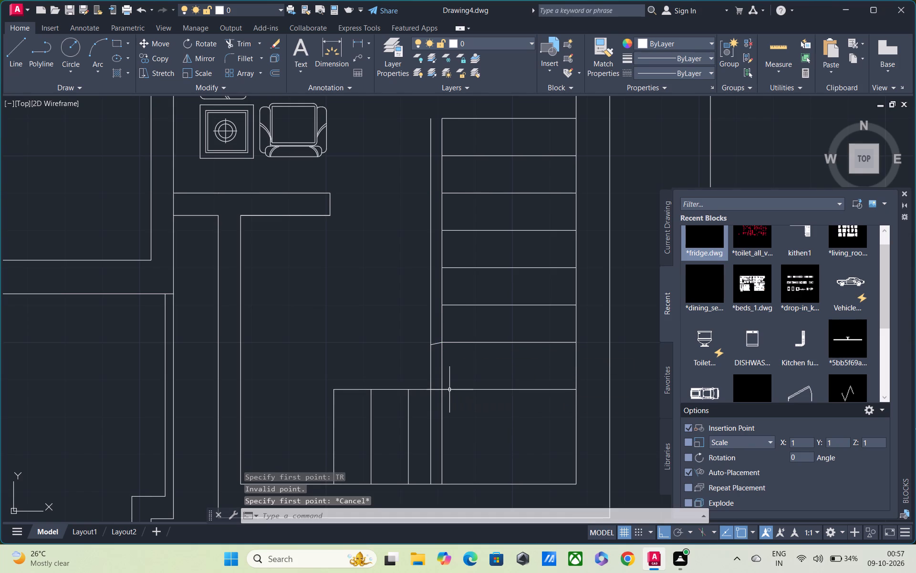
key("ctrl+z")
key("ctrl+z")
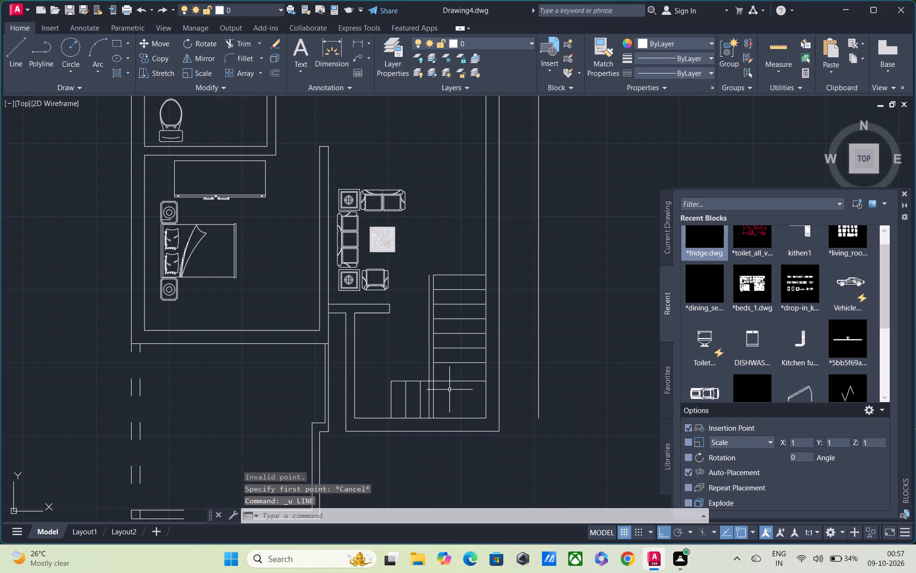
Draw a short horizontal line closing the gap between the two stair edge lines at the top tread.
type("L")
key("space")
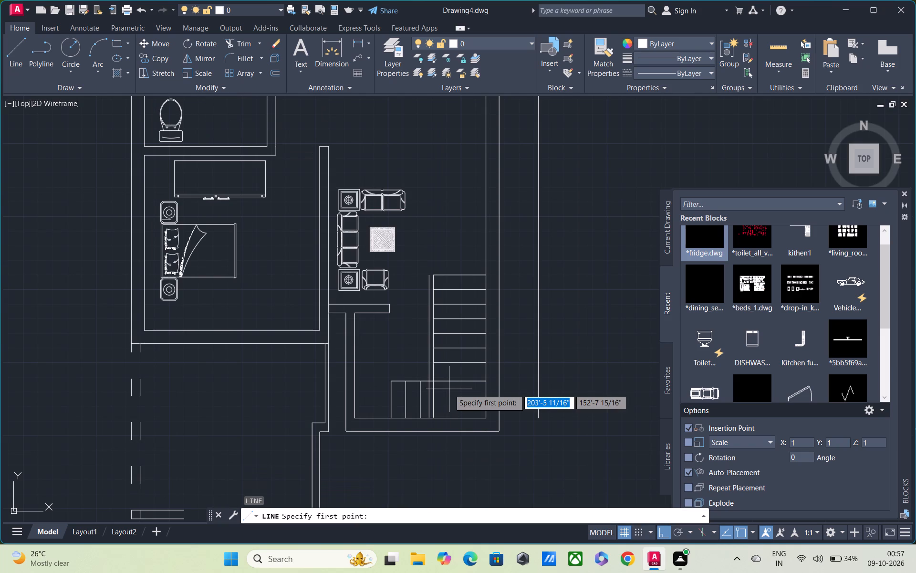
middle_click_drag(447, 385, 450, 450)
scroll(435, 369, "up", 2)
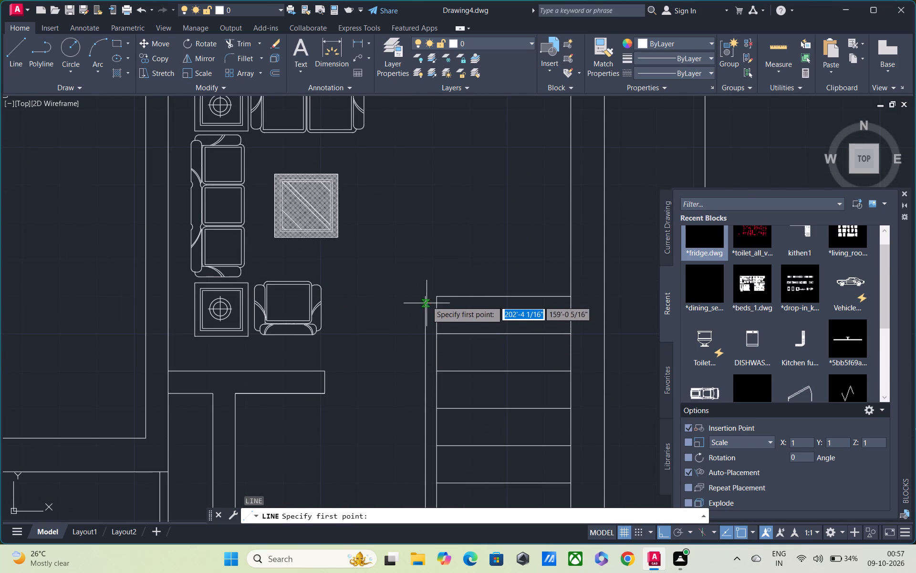
left_click(426, 296)
left_click(438, 297)
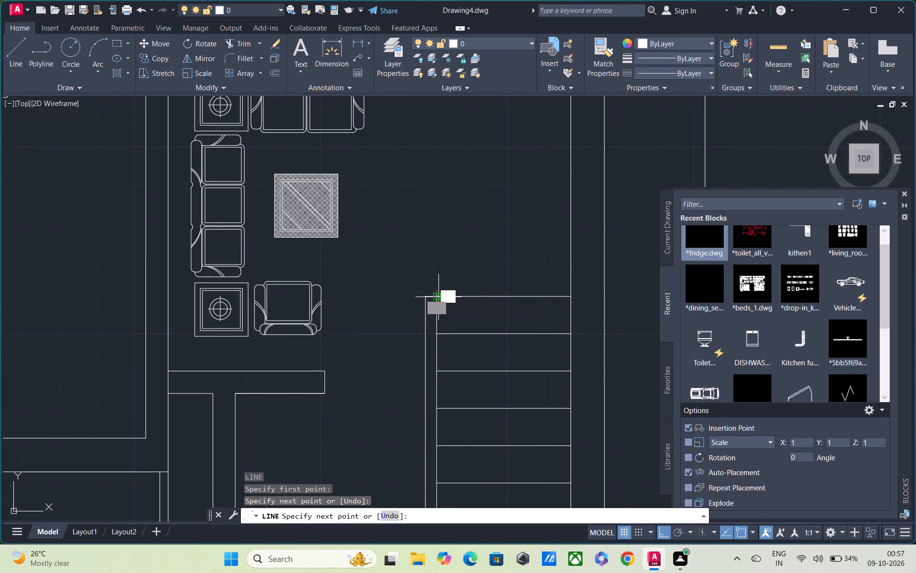
key("Escape")
Draw a 3" horizontal line from the left end of the lowest tread above the landing to the outer stair edge line.
middle_click_drag(442, 337, 442, 189)
scroll(443, 206, "down", 2)
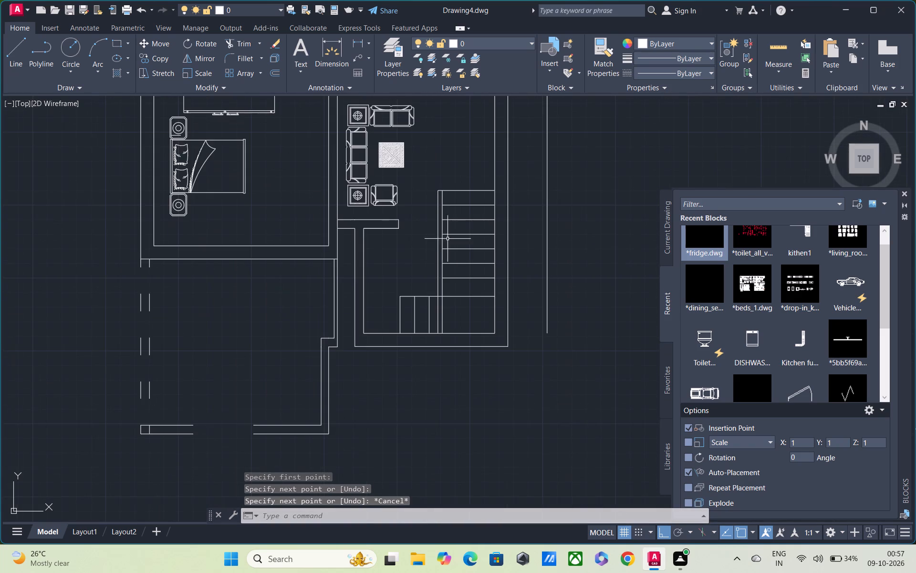
scroll(440, 296, "up", 2)
type("L")
key("space")
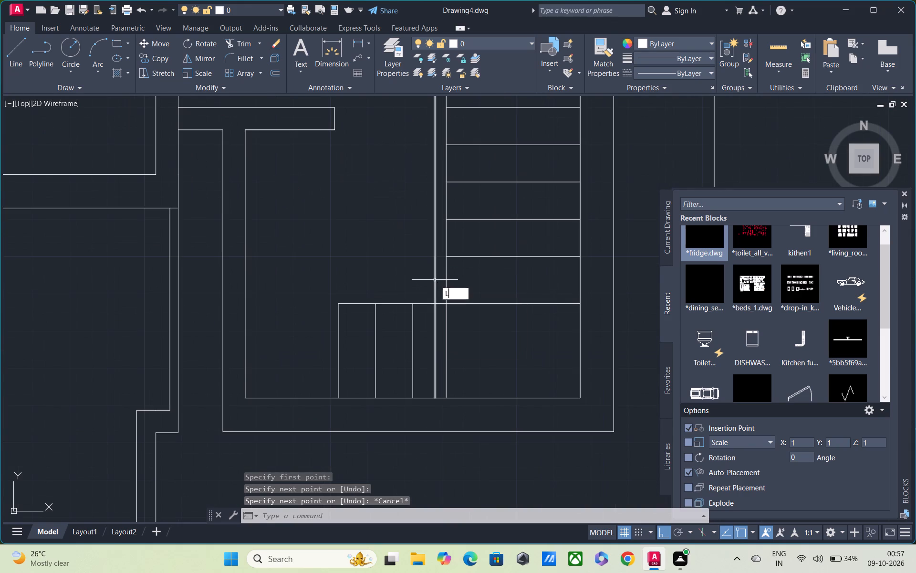
scroll(431, 255, "up", 1)
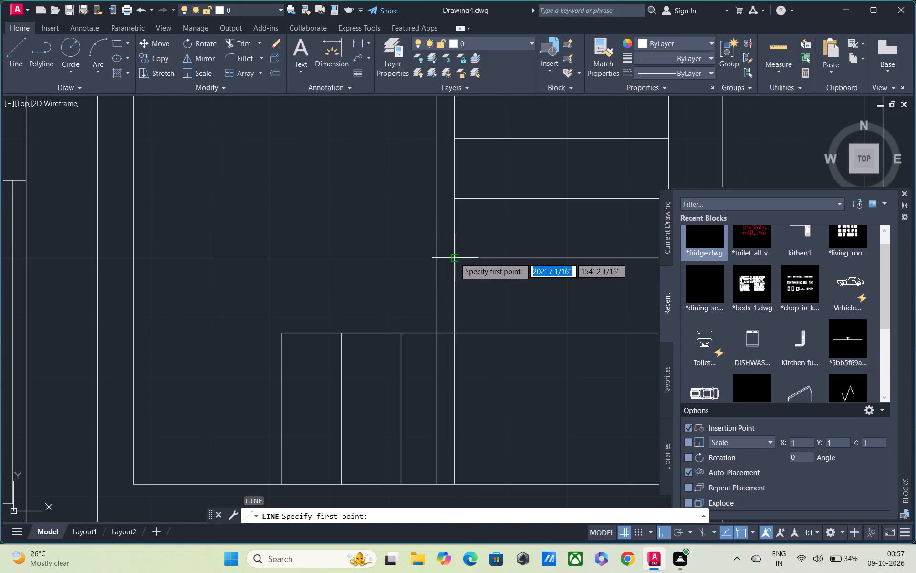
left_click(455, 258)
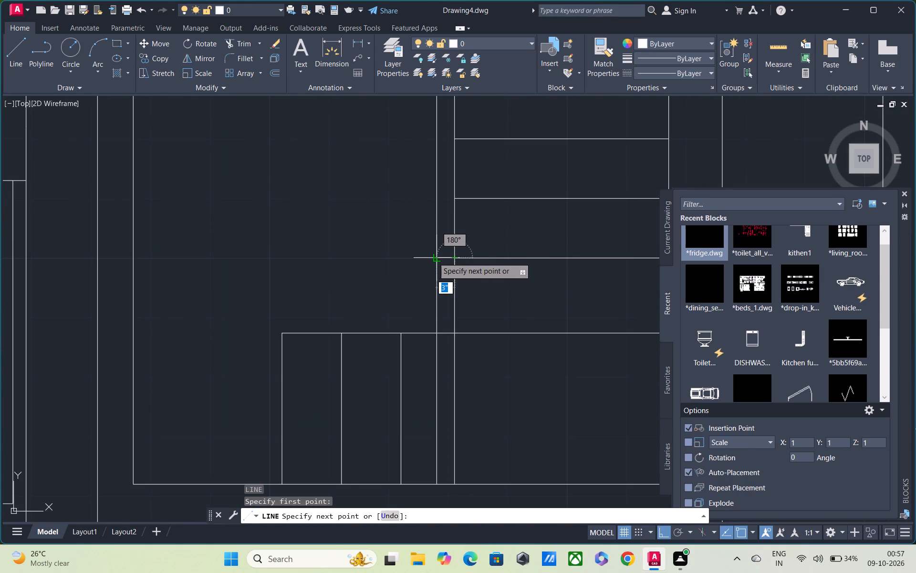
left_click(434, 257)
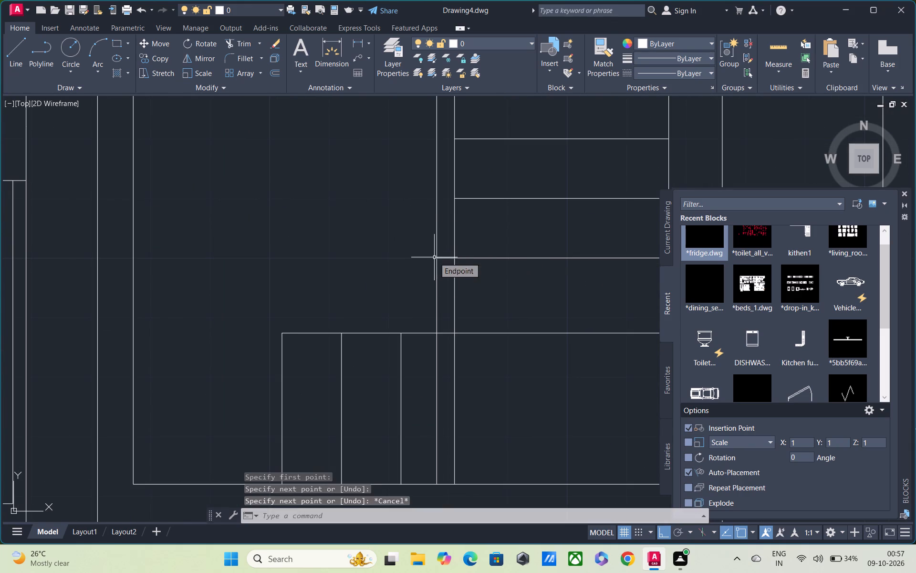
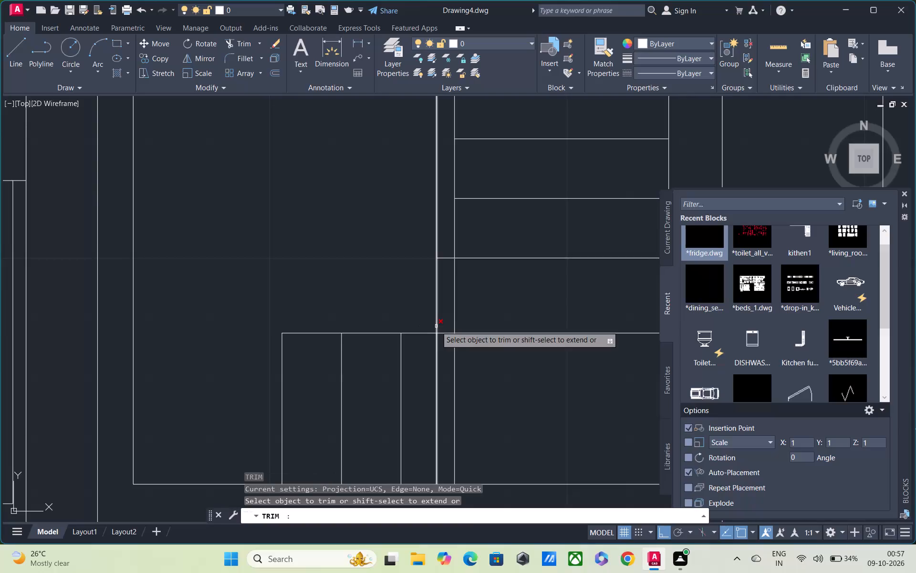
Trim the outer stair edge line below the upper flight's lowest tread and the horizontal line crossing the landing.
left_click(435, 282)
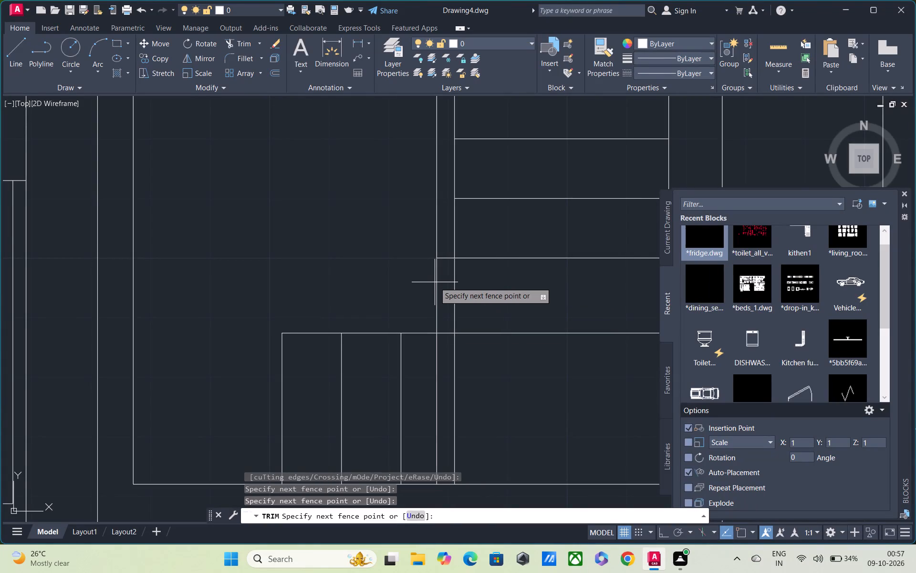
left_click(439, 297)
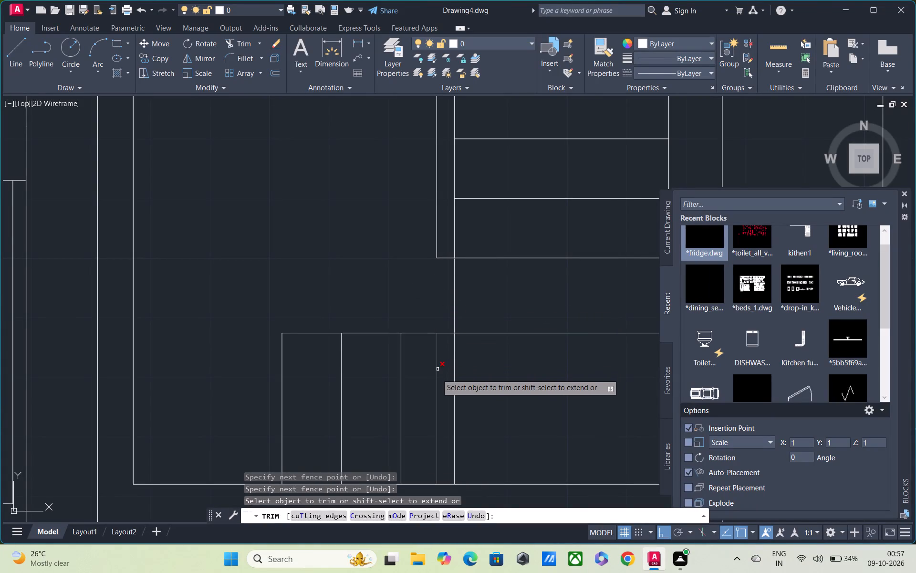
left_click(436, 374)
scroll(436, 374, "down", 2)
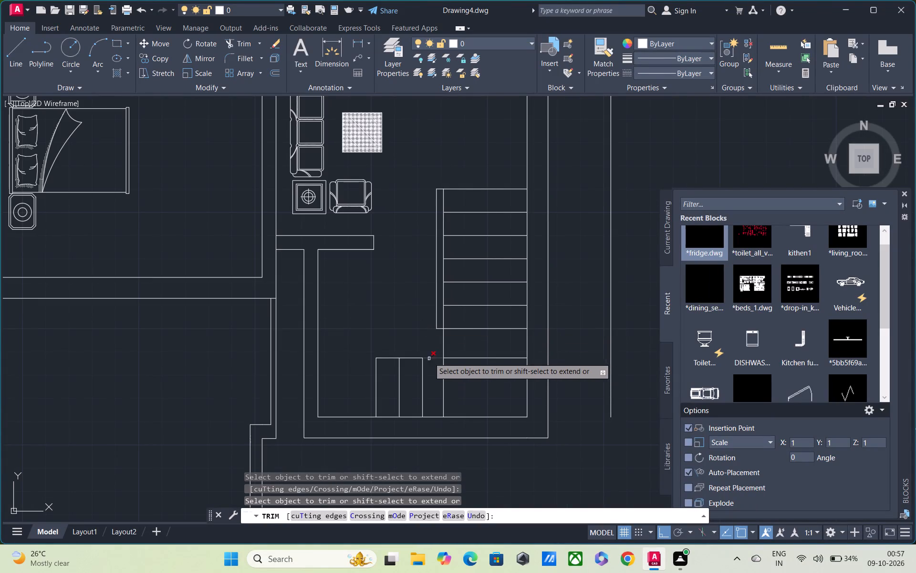
scroll(418, 324, "down", 1)
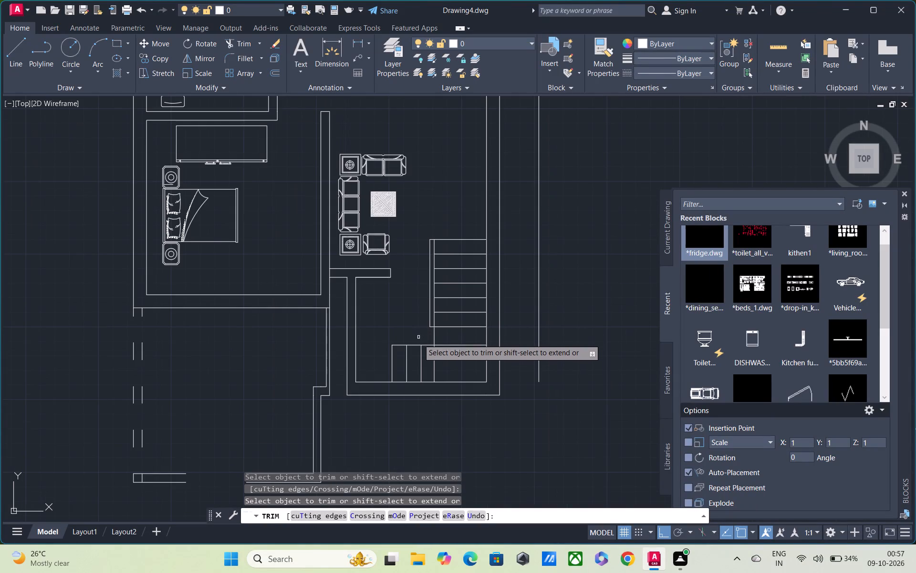
middle_click_drag(417, 344, 419, 404)
middle_click_drag(419, 405, 419, 423)
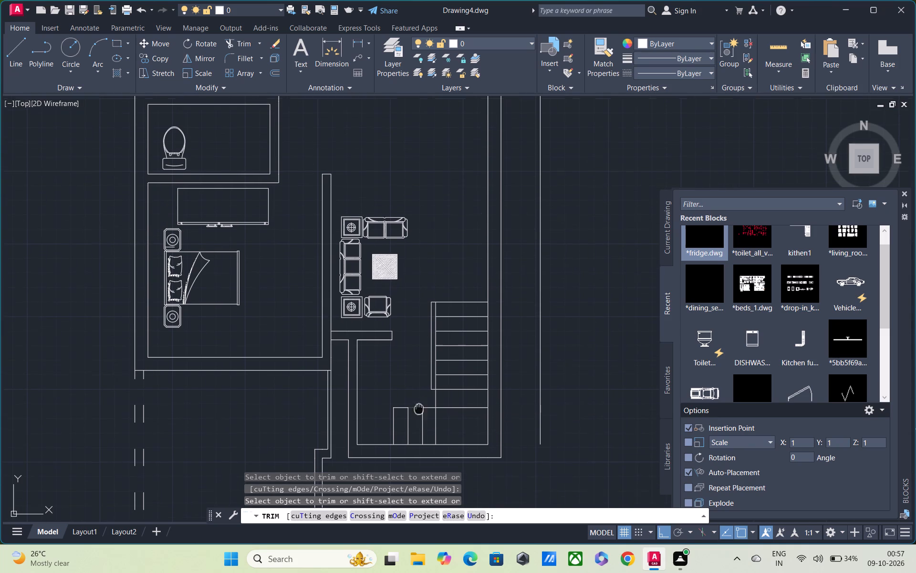
middle_click_drag(419, 423, 418, 440)
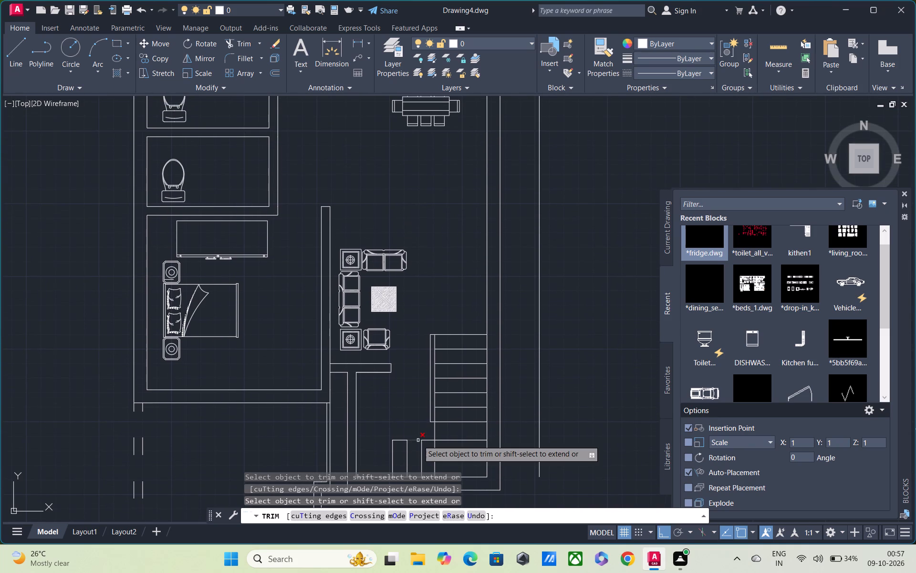
left_click(461, 441)
middle_click_drag(459, 441, 406, 390)
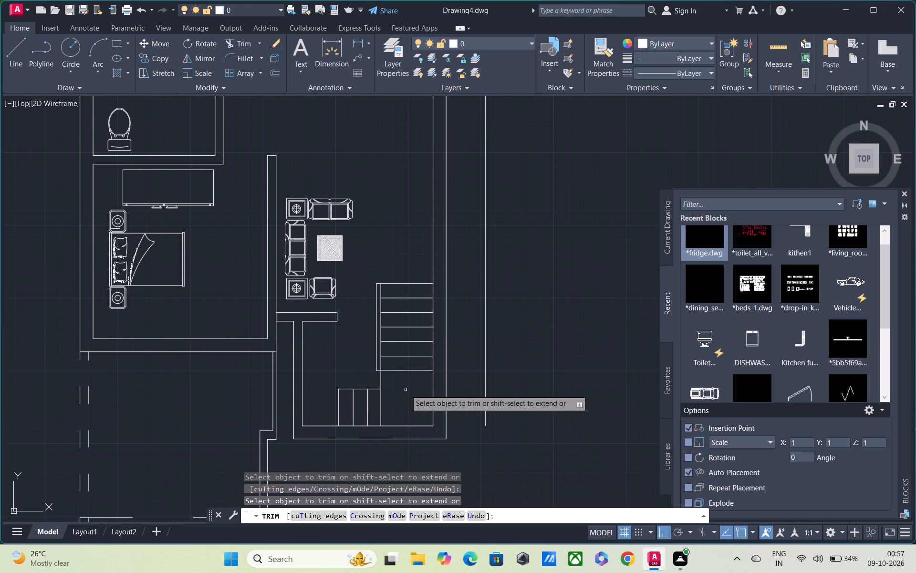
key("Escape")
Draw a stair direction arrow: a vertical line about 3'-5" long from the landing into the upper flight, topped by a triangular arrowhead.
type("L")
key("space")
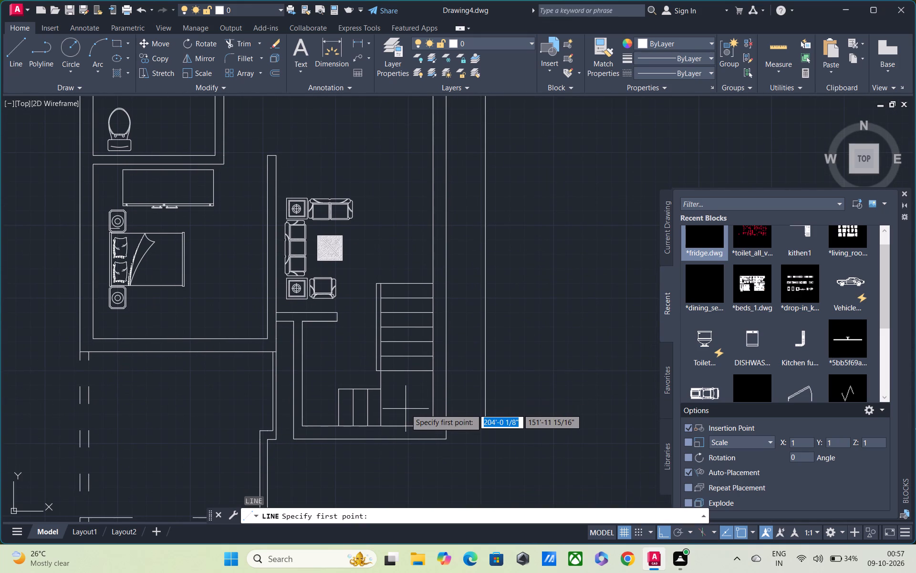
left_click(406, 409)
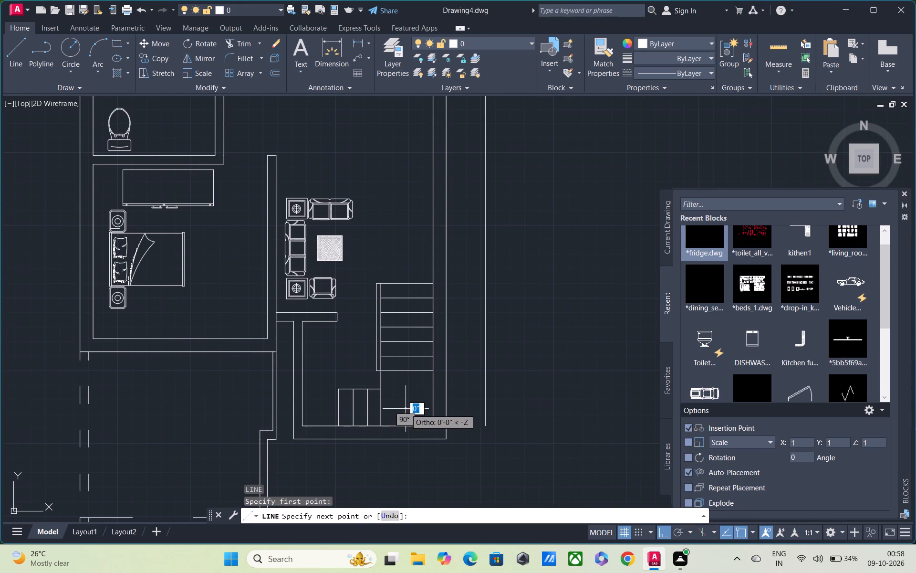
left_click(402, 350)
scroll(412, 352, "up", 2)
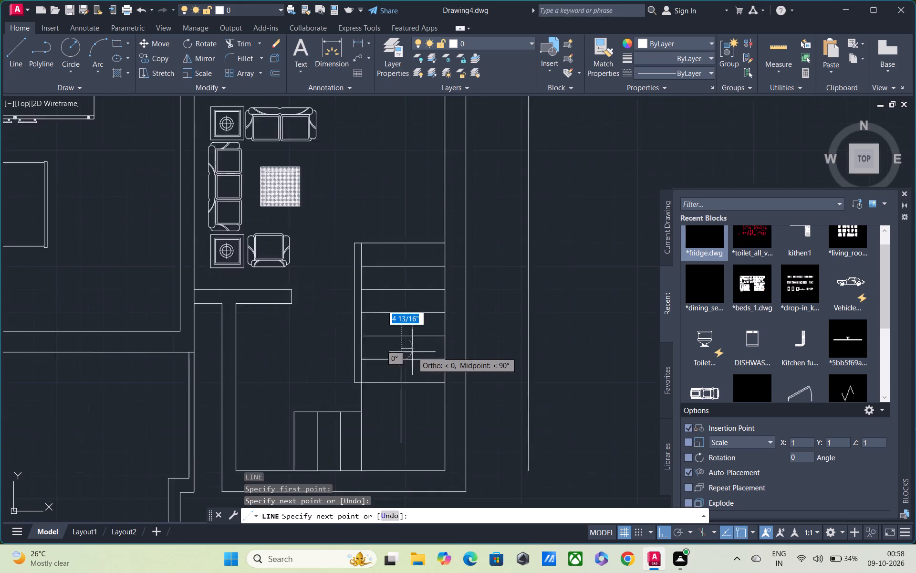
left_click(416, 353)
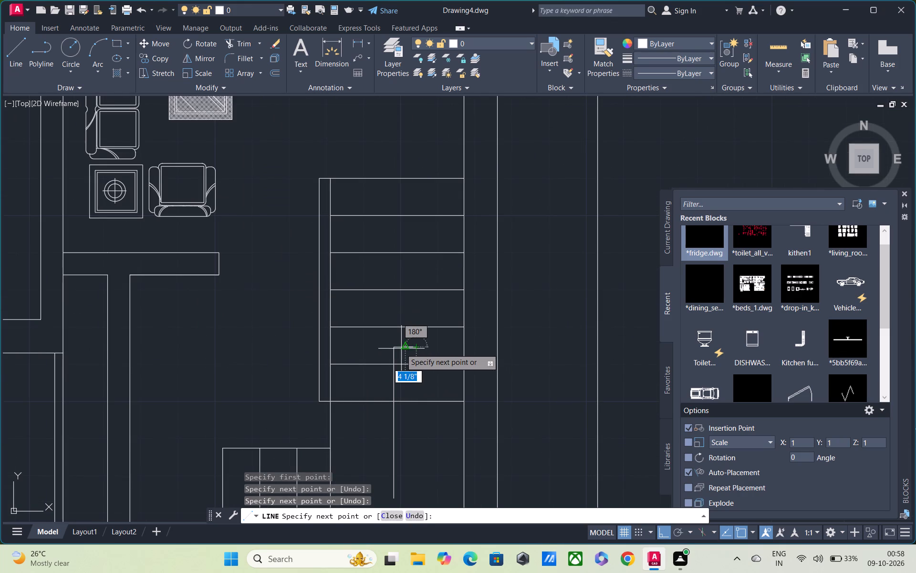
left_click(395, 348)
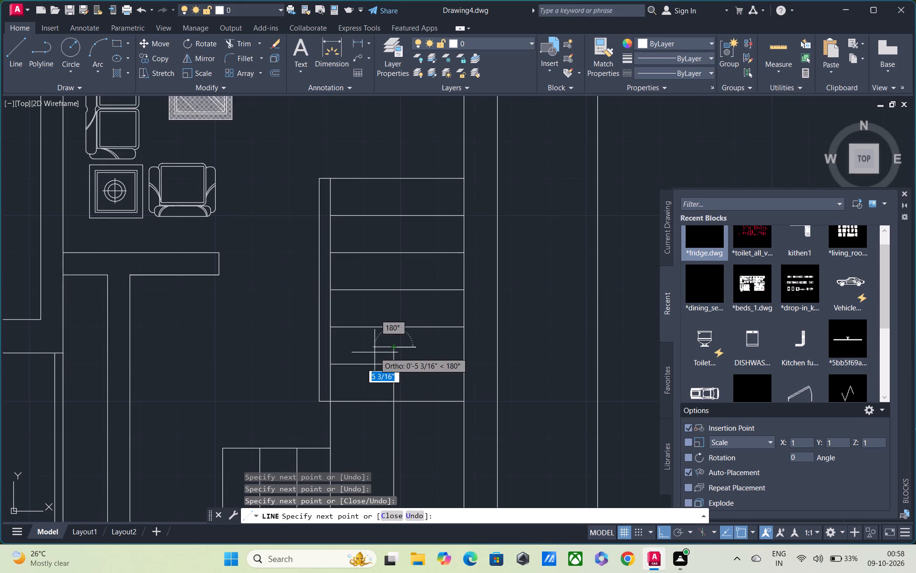
left_click(376, 352)
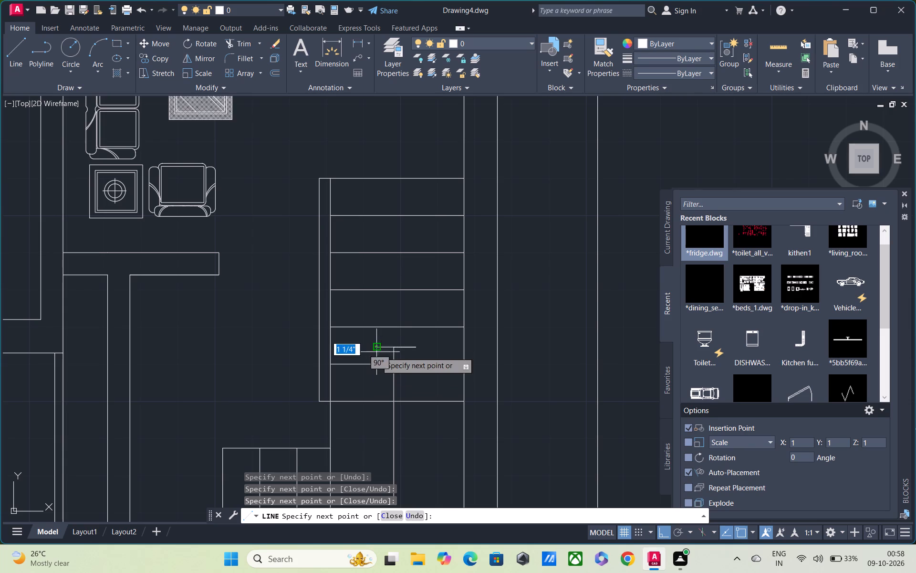
left_click(400, 322)
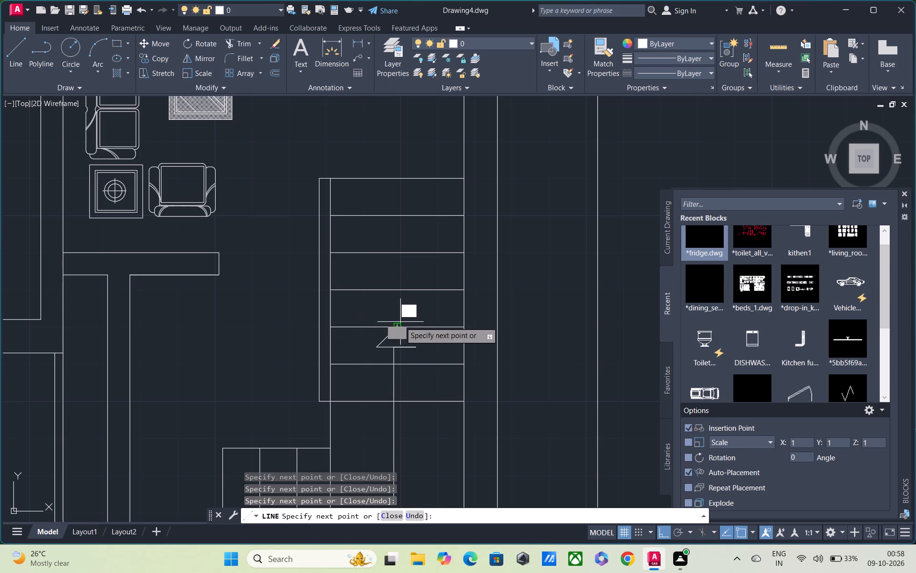
left_click(413, 345)
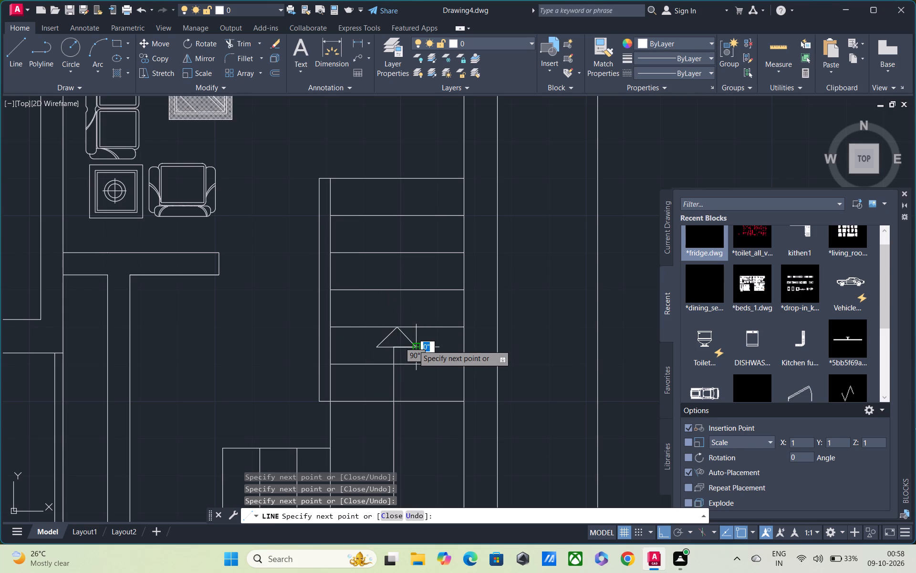
key("Escape")
Move the arrowhead's four lines sideways so its base is centred on the top end of the vertical arrow line.
scroll(425, 377, "down", 1)
middle_click_drag(420, 426, 399, 318)
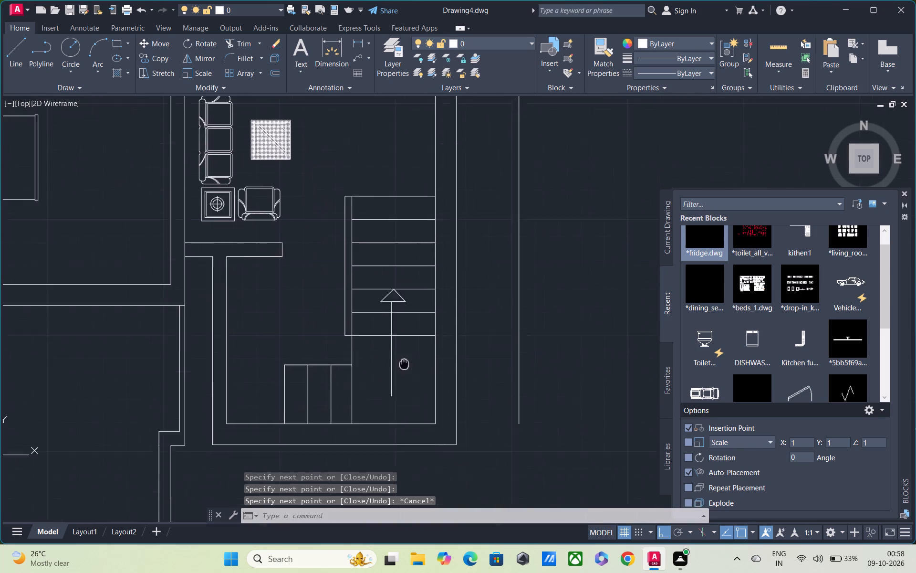
middle_click_drag(399, 318, 399, 318)
scroll(381, 232, "up", 1)
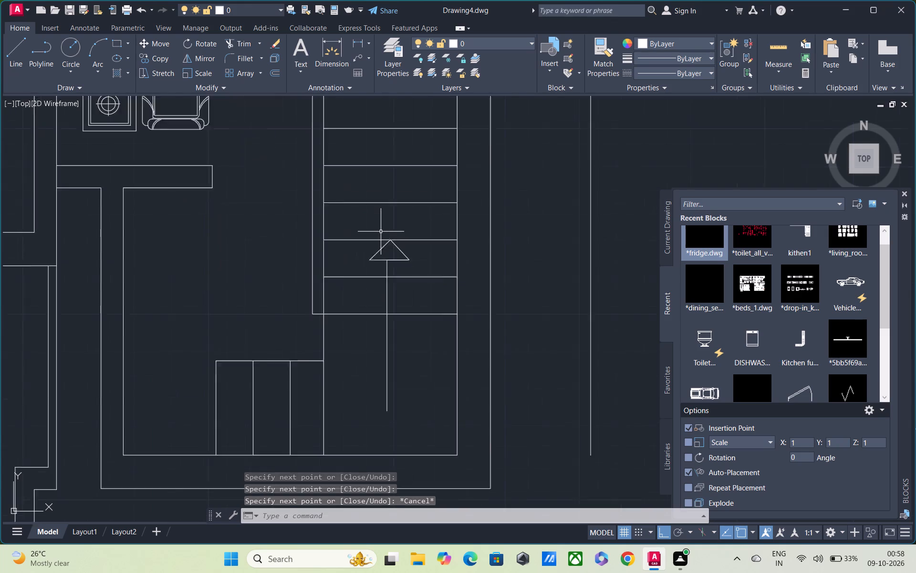
scroll(381, 232, "up", 1)
left_click(353, 233)
left_click(425, 293)
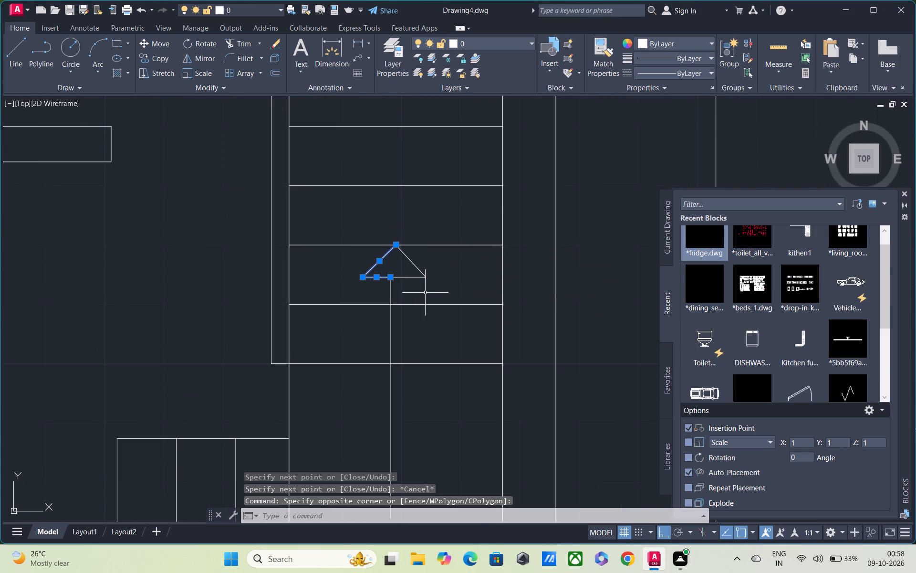
left_click(409, 257)
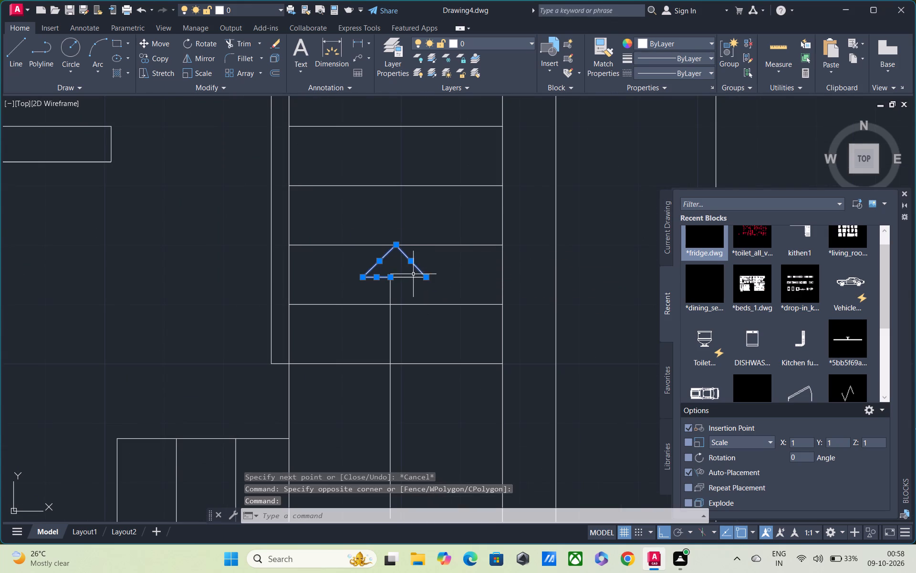
left_click(411, 277)
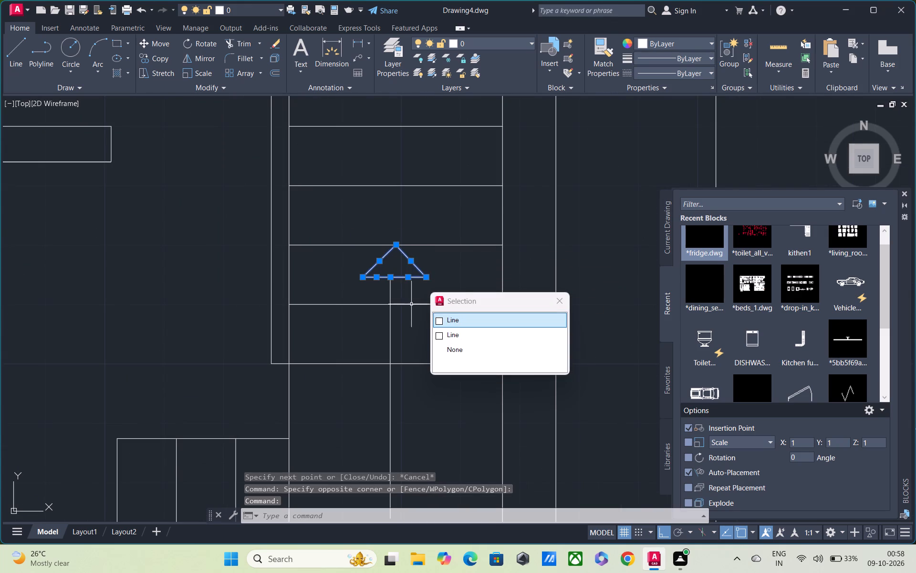
left_click(437, 312)
left_click(438, 317)
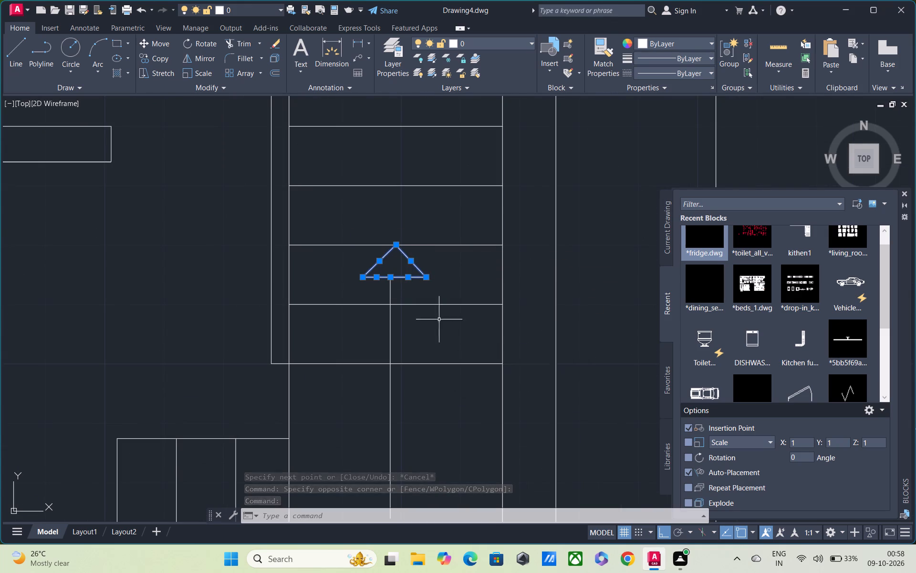
type("M")
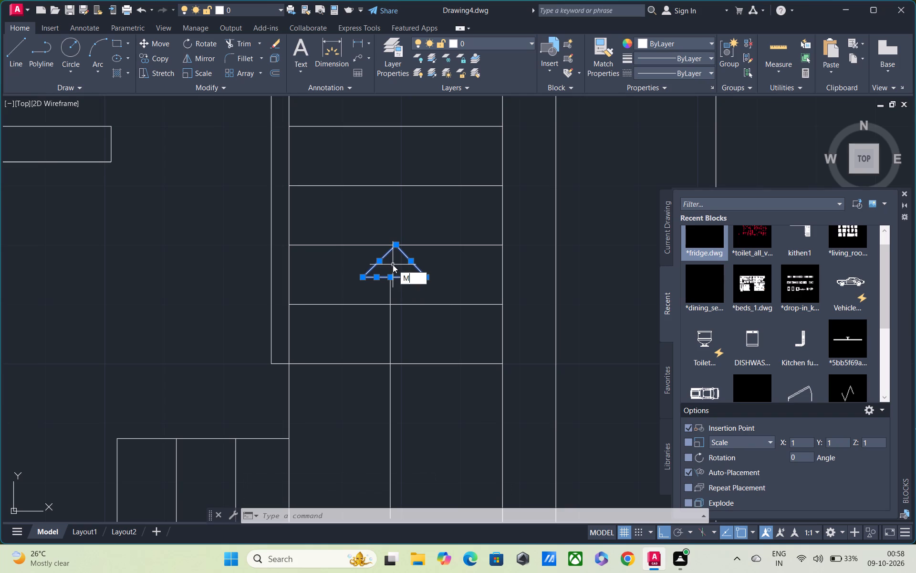
key("space")
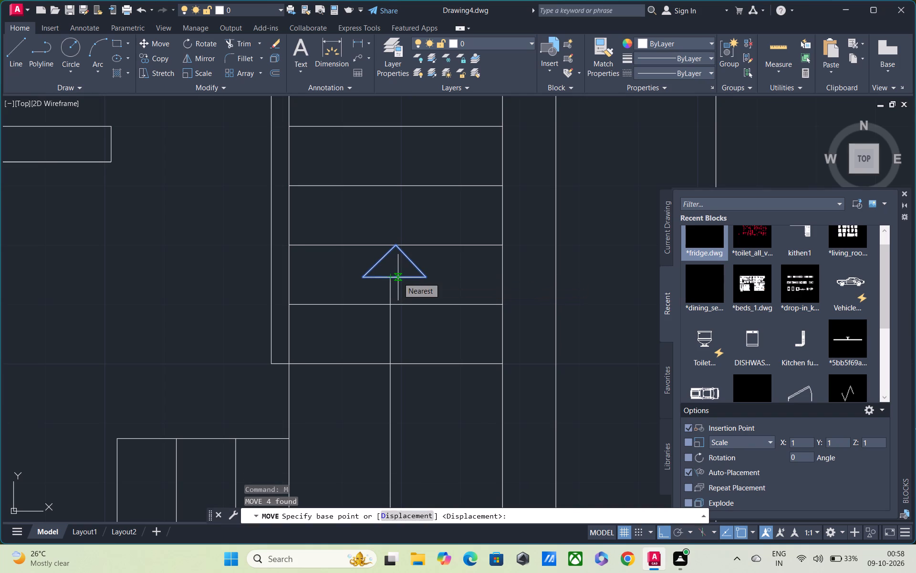
scroll(400, 277, "up", 2)
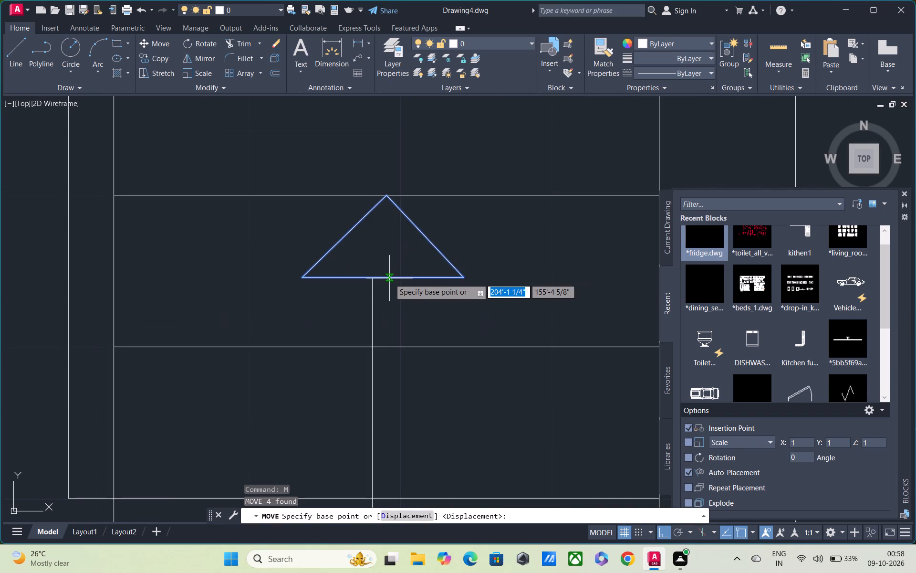
left_click(389, 278)
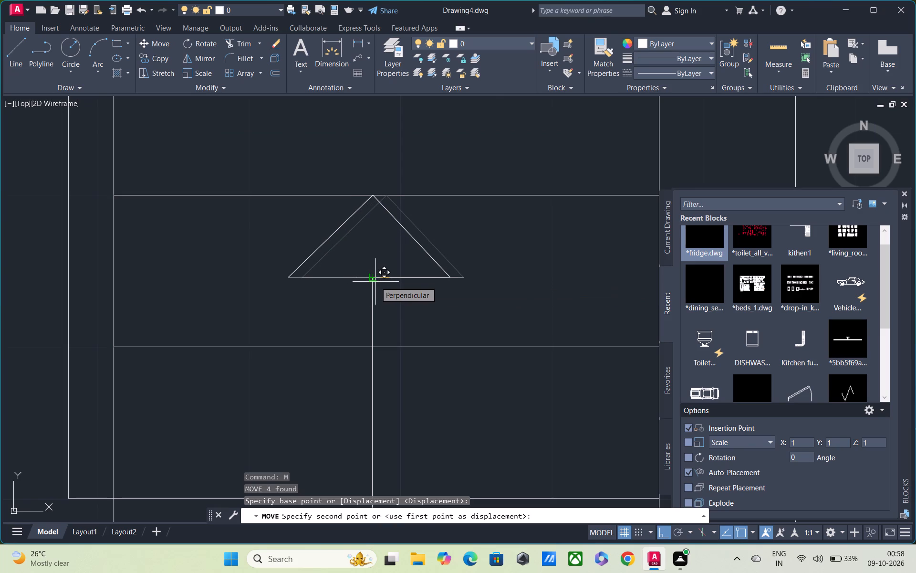
left_click(379, 282)
Trim the excess of the arrowhead's base line projecting beyond its right corner.
scroll(391, 329, "down", 2)
scroll(405, 327, "up", 1)
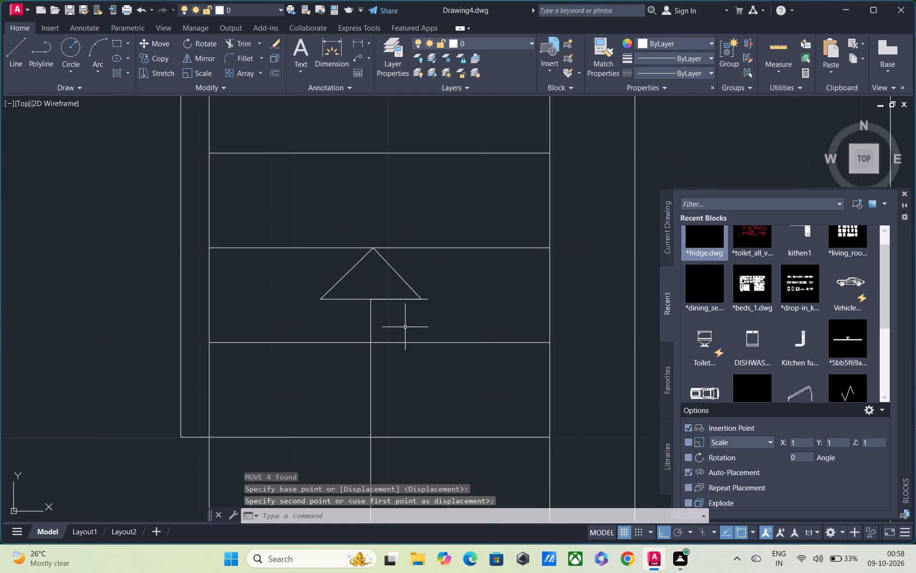
key("t")
key("r")
key("v")
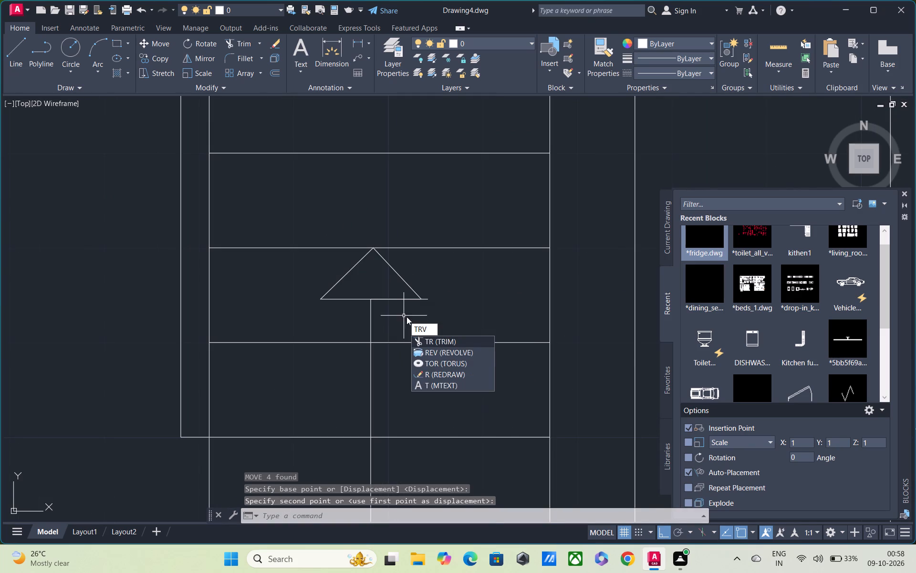
scroll(406, 317, "up", 2)
key("BackSpace")
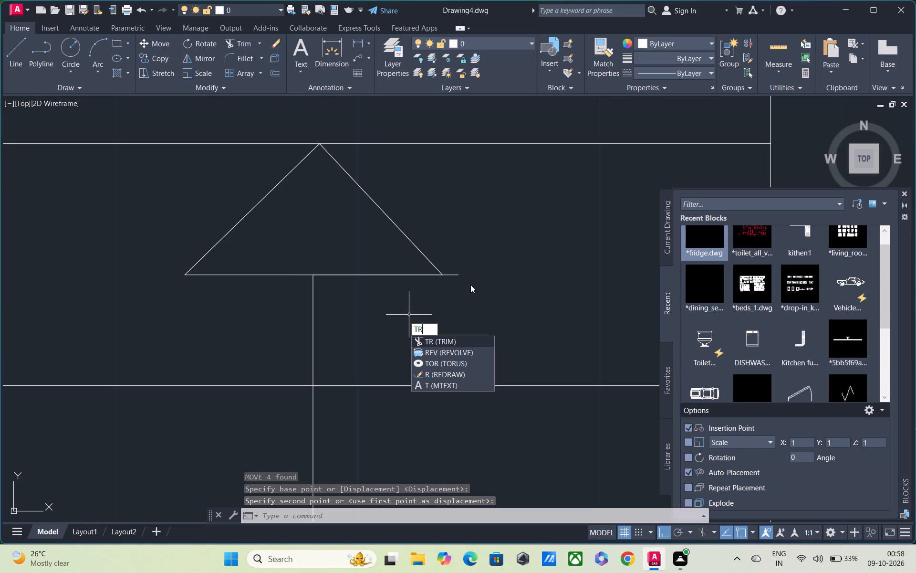
key("space")
scroll(455, 266, "up", 2)
left_click_drag(455, 265, 453, 286)
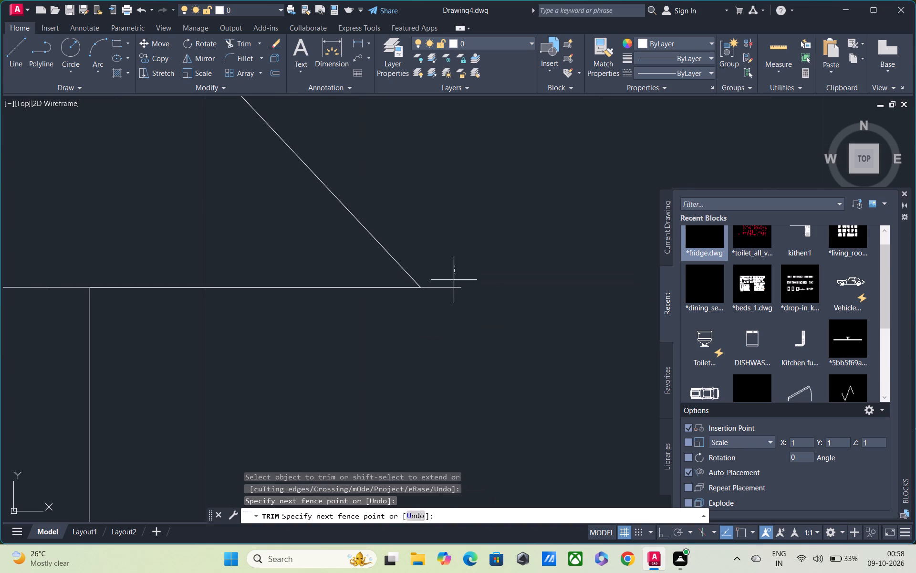
left_click_drag(453, 286, 448, 322)
scroll(448, 322, "down", 3)
middle_click_drag(449, 349, 455, 226)
scroll(455, 226, "up", 1)
scroll(455, 226, "down", 3)
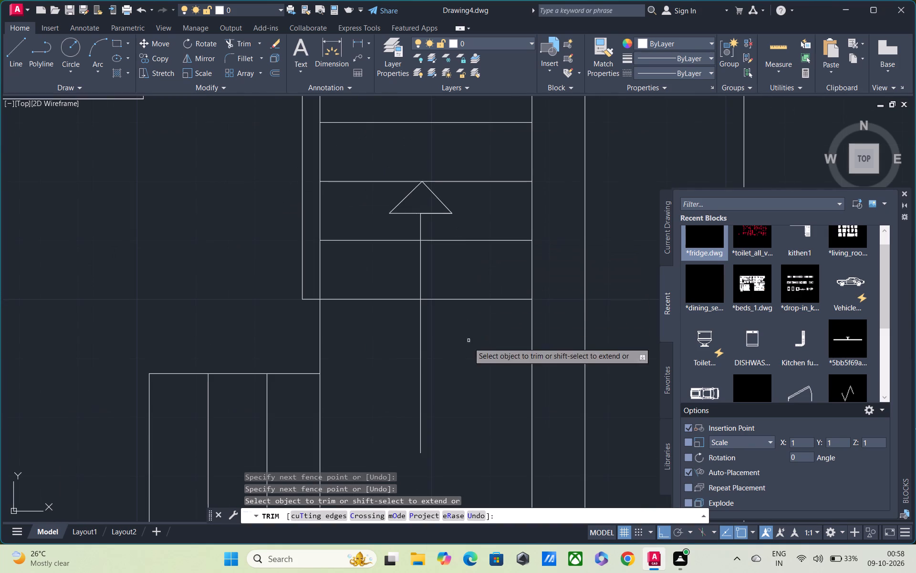
middle_click_drag(467, 333, 456, 256)
scroll(458, 273, "down", 2)
middle_click_drag(459, 275, 467, 347)
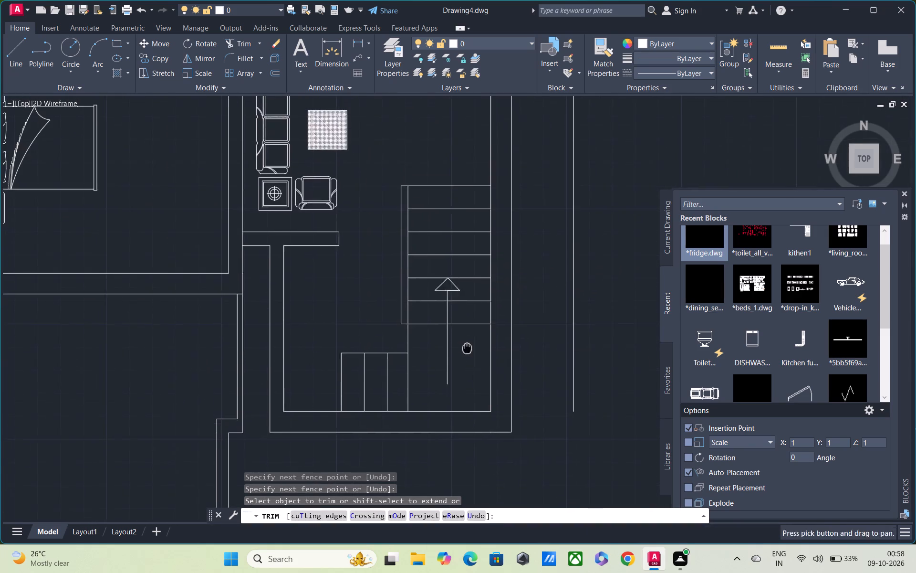
scroll(465, 337, "down", 1)
middle_click_drag(465, 337, 482, 422)
middle_click_drag(419, 298, 428, 355)
scroll(427, 335, "down", 2)
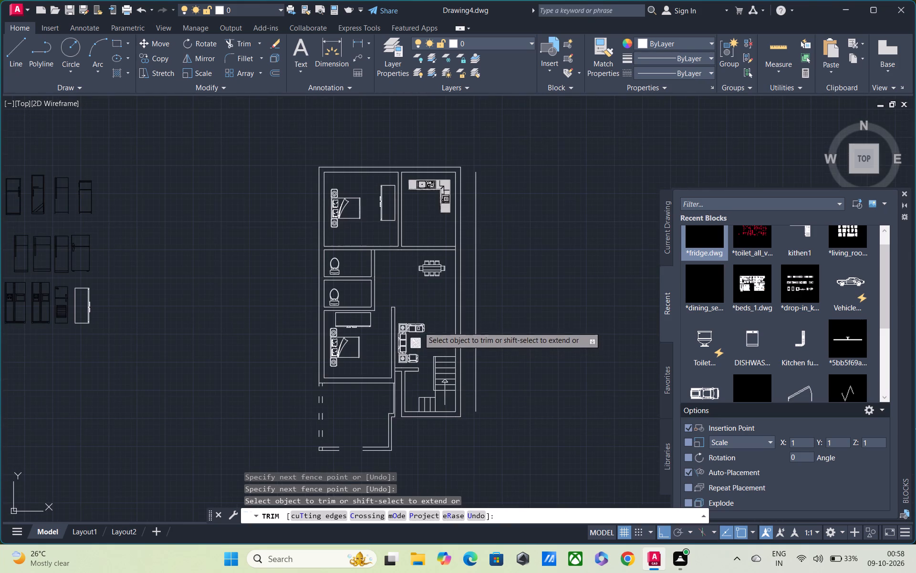
middle_click_drag(418, 316, 419, 329)
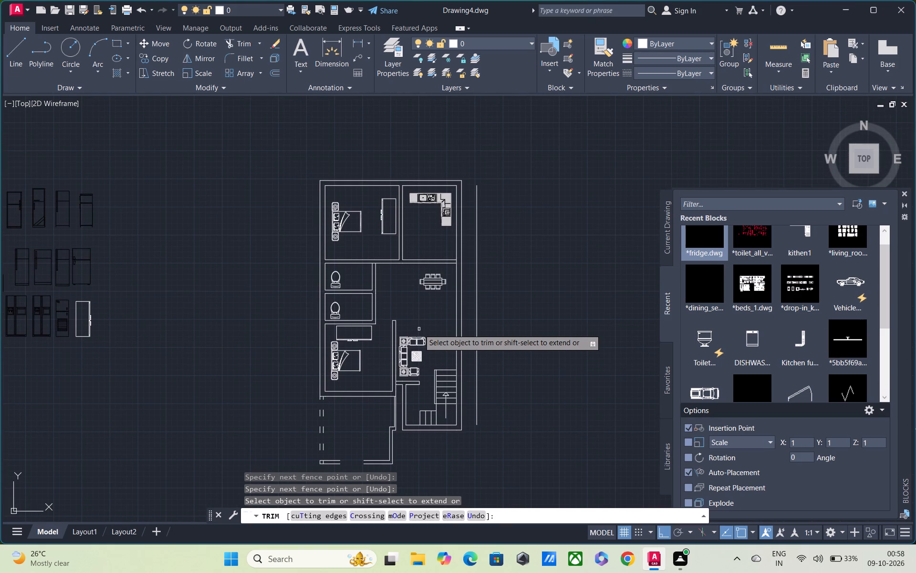
key("Escape")
Delete the stray vertical line standing outside the house's right-hand wall.
middle_click_drag(478, 308, 472, 302)
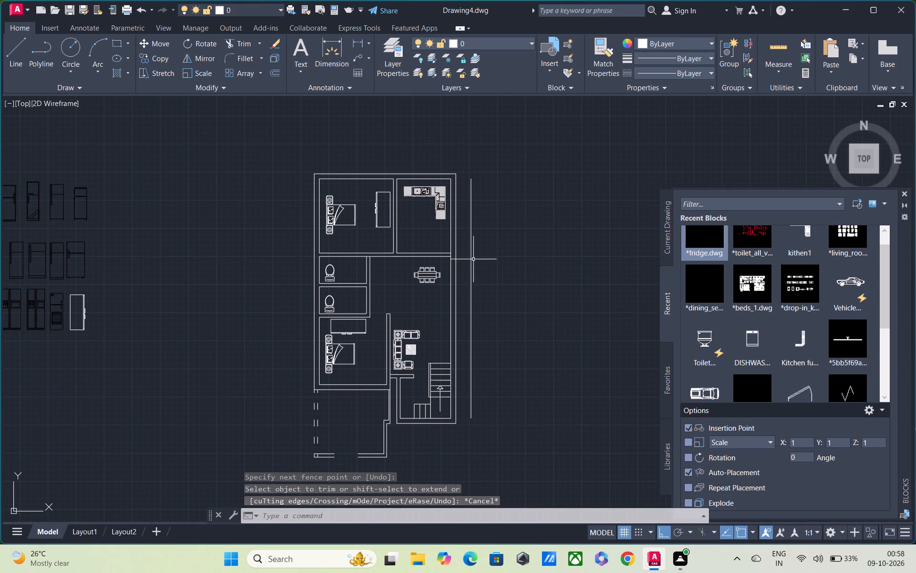
left_click(471, 275)
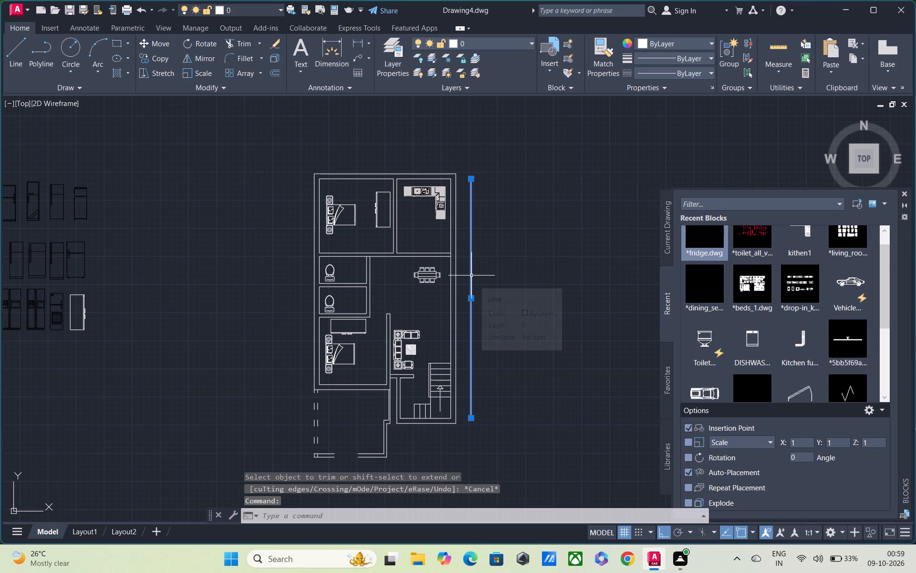
key("Delete")
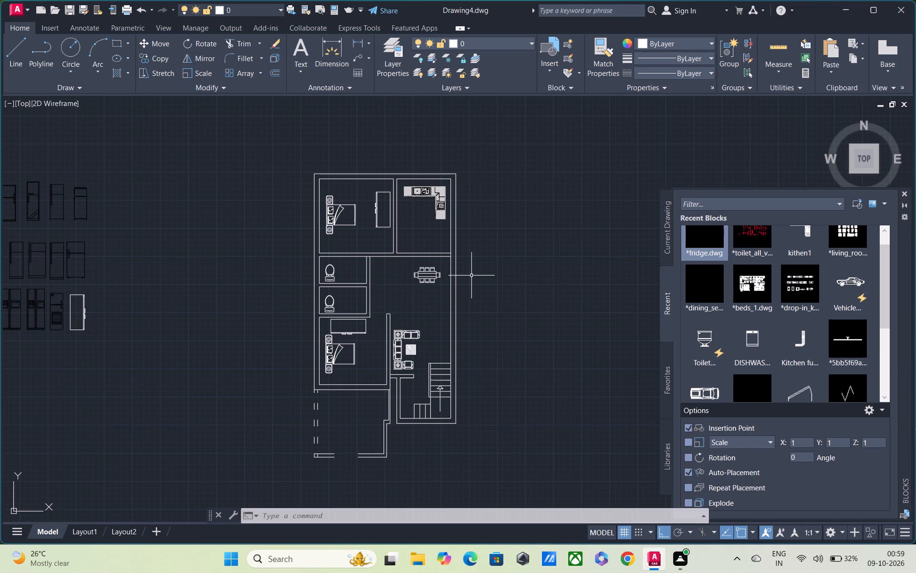
Draw a 4' by 9" horizontal rectangle from lines in the empty area beside the plan's right-hand wall.
type("L")
key("space")
left_click(487, 316)
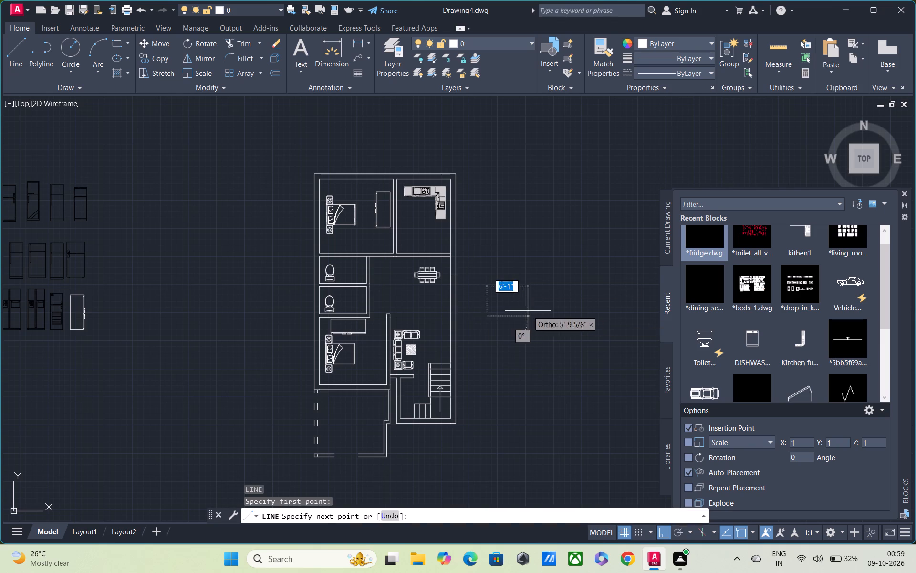
type("4'")
key("Return")
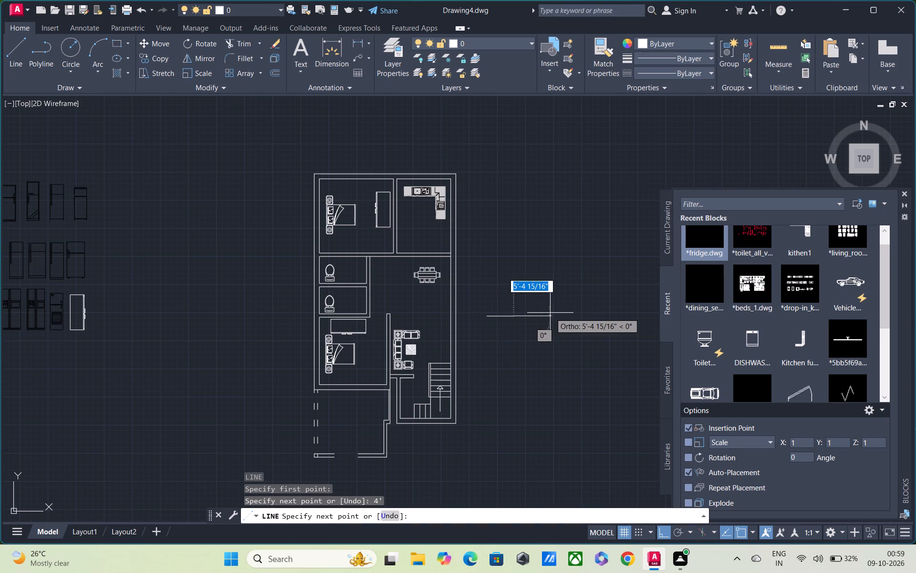
scroll(521, 297, "up", 2)
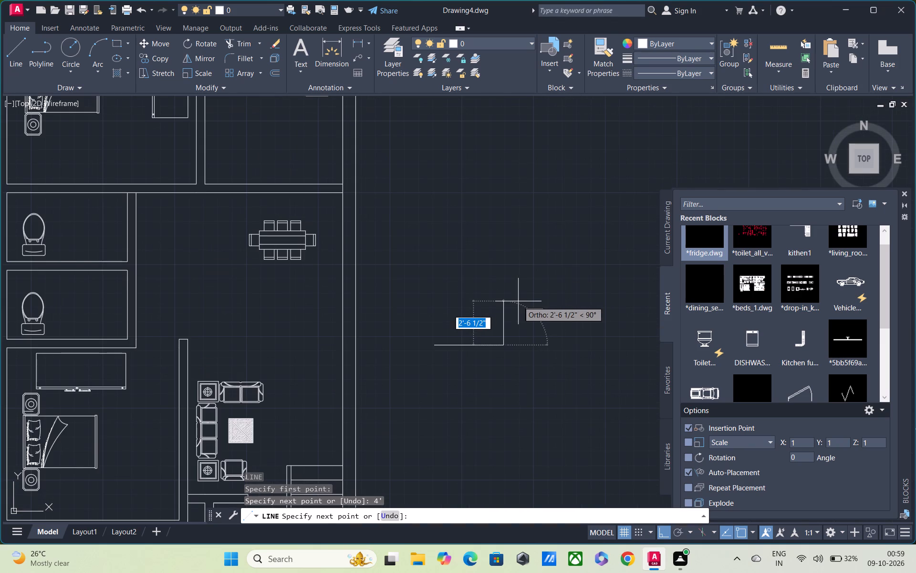
type("9\"")
key("Return")
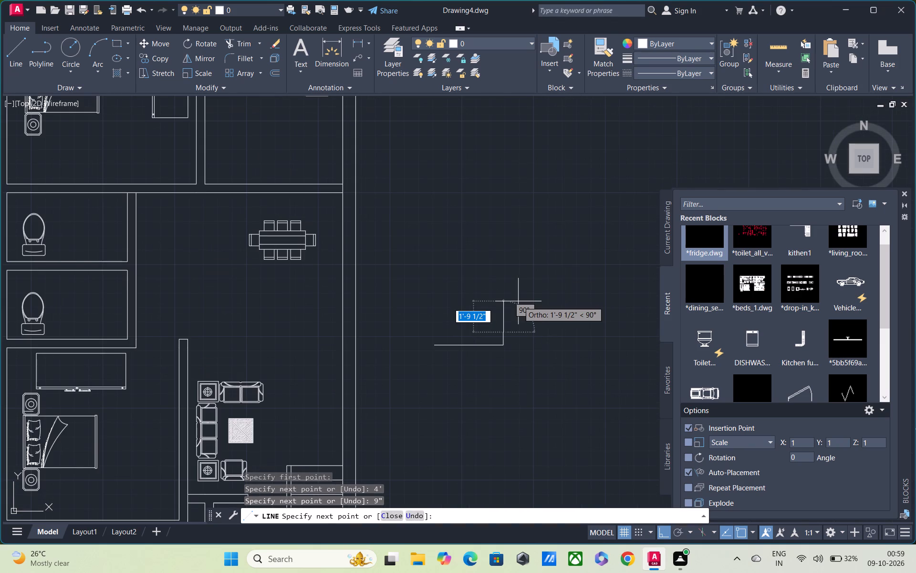
left_click(434, 331)
left_click(435, 342)
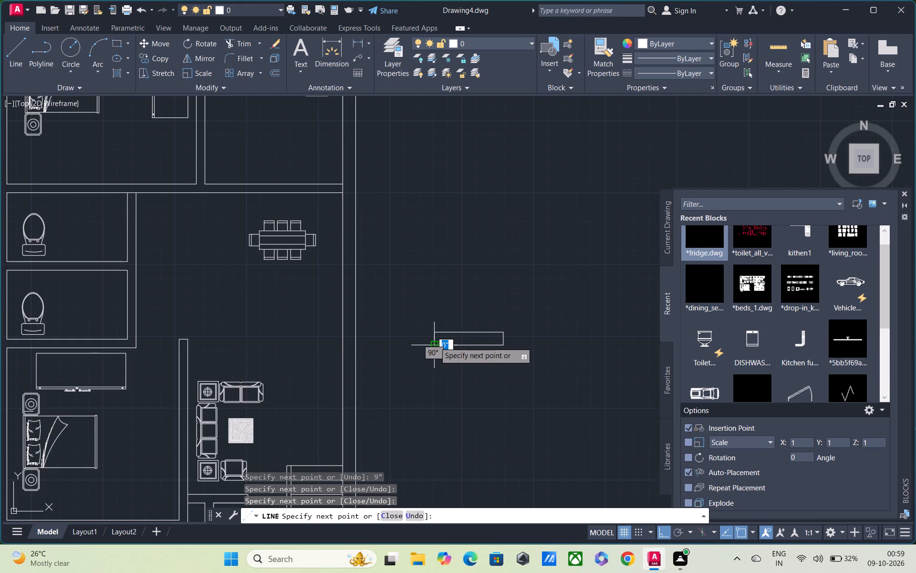
key("Escape")
key("Escape")
key("Escape")
Draw a horizontal centre line across the 4' rectangle between the midpoints of its short sides.
type("L")
key("space")
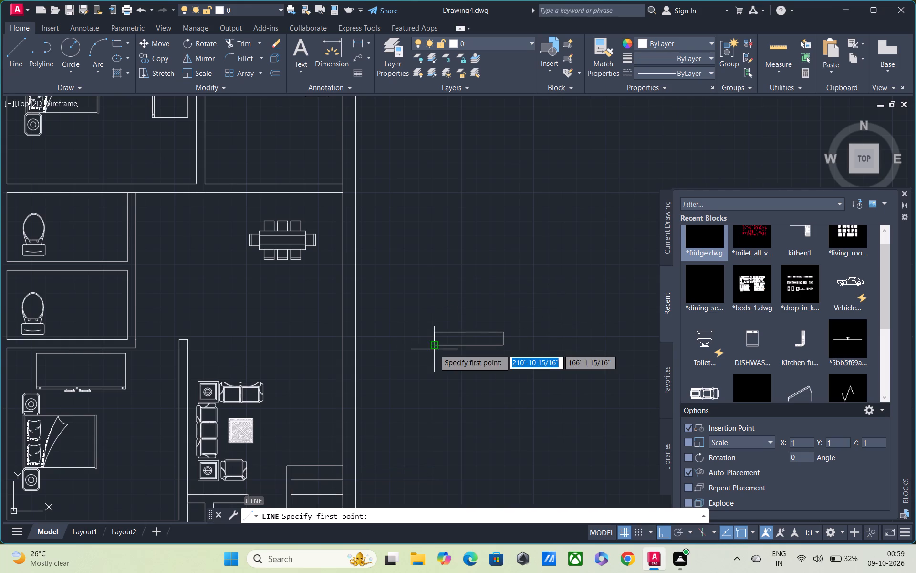
scroll(434, 349, "up", 3)
middle_click_drag(461, 329, 282, 305)
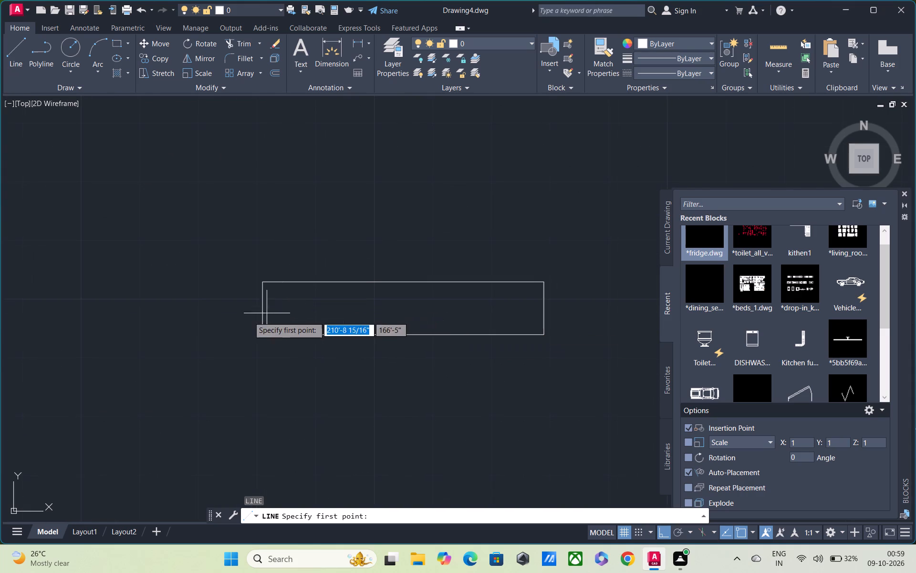
left_click(264, 308)
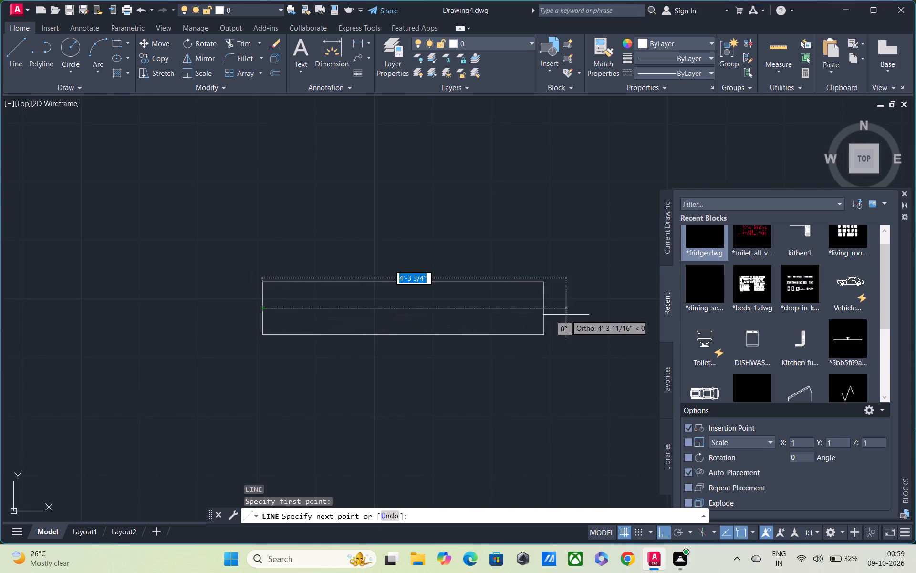
left_click(544, 312)
key("Escape")
scroll(426, 290, "down", 2)
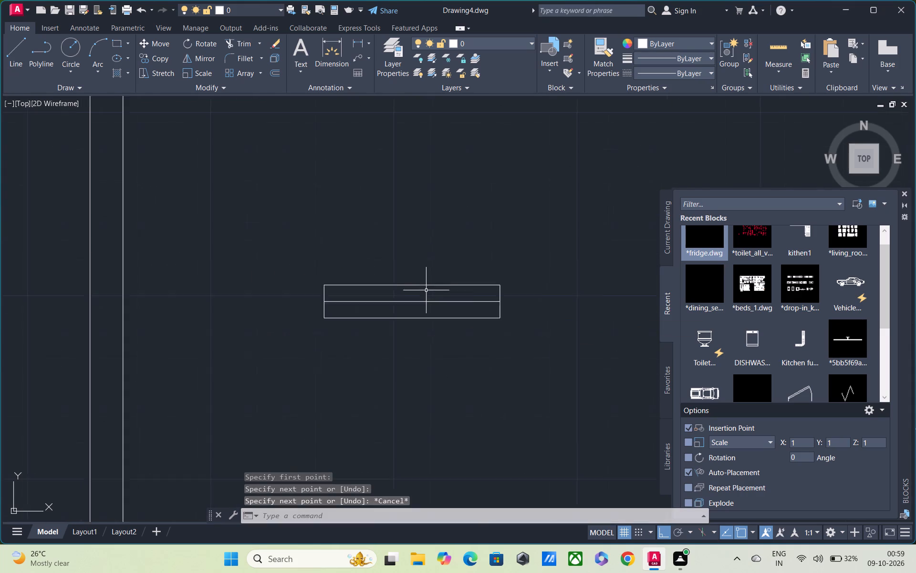
left_click(315, 284)
key("Escape")
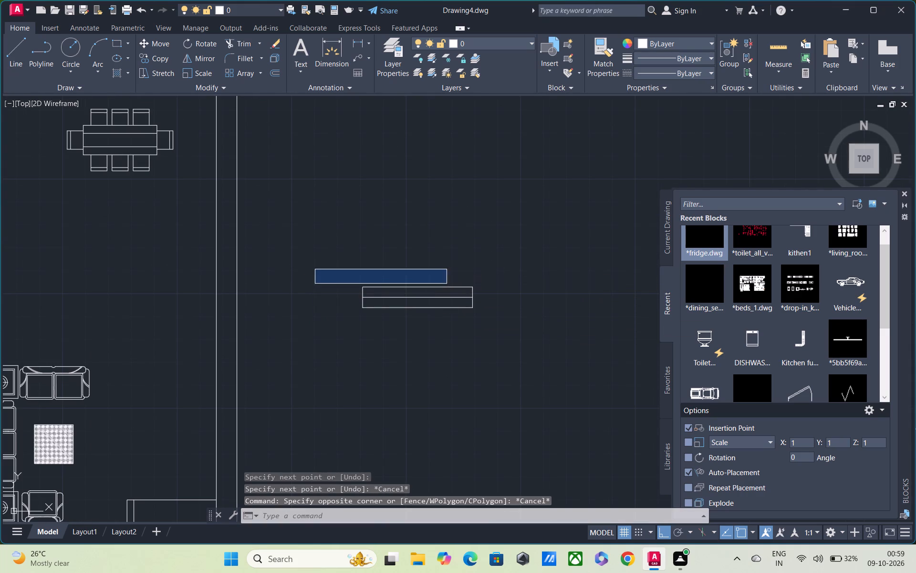
Offset the rectangle's centre line 1" upward and 1" downward.
left_click(426, 296)
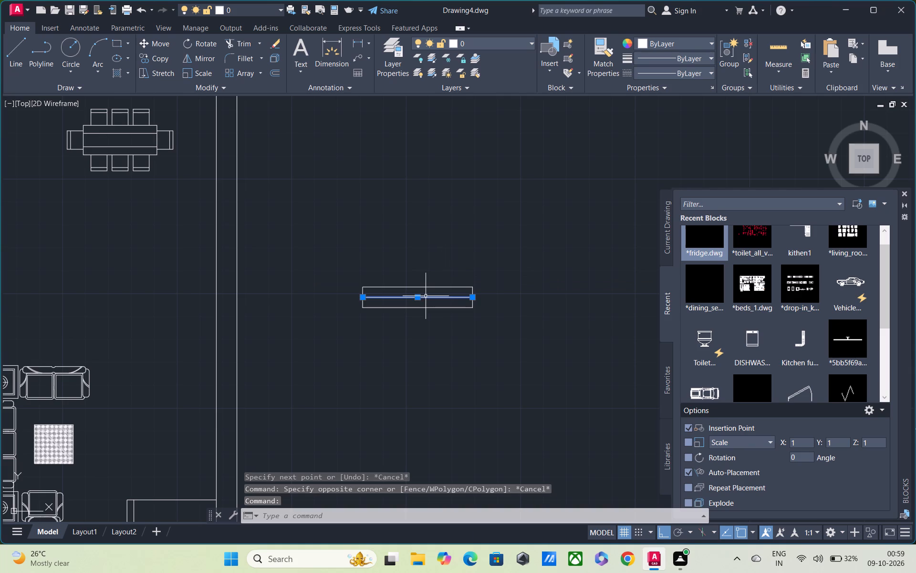
key("Escape")
type("O")
key("space")
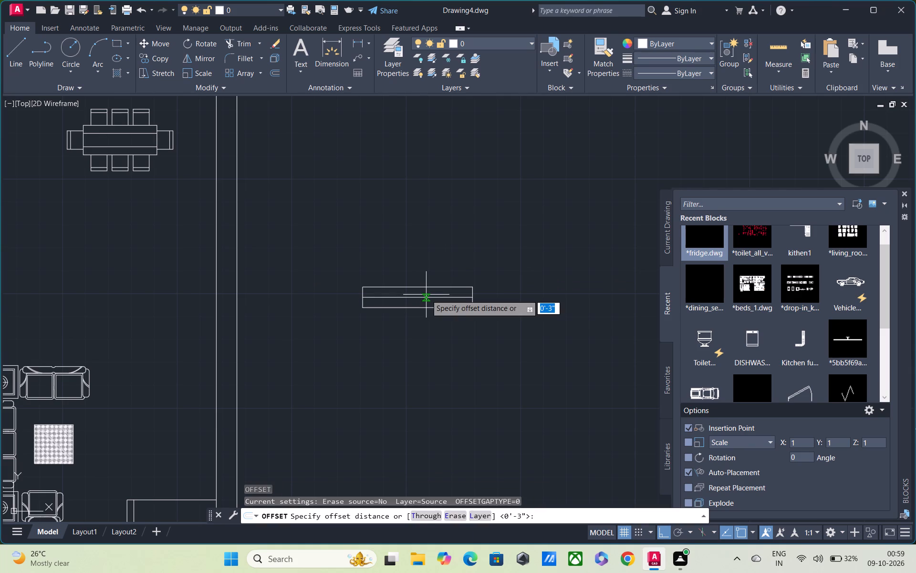
type("1\"")
key("Return")
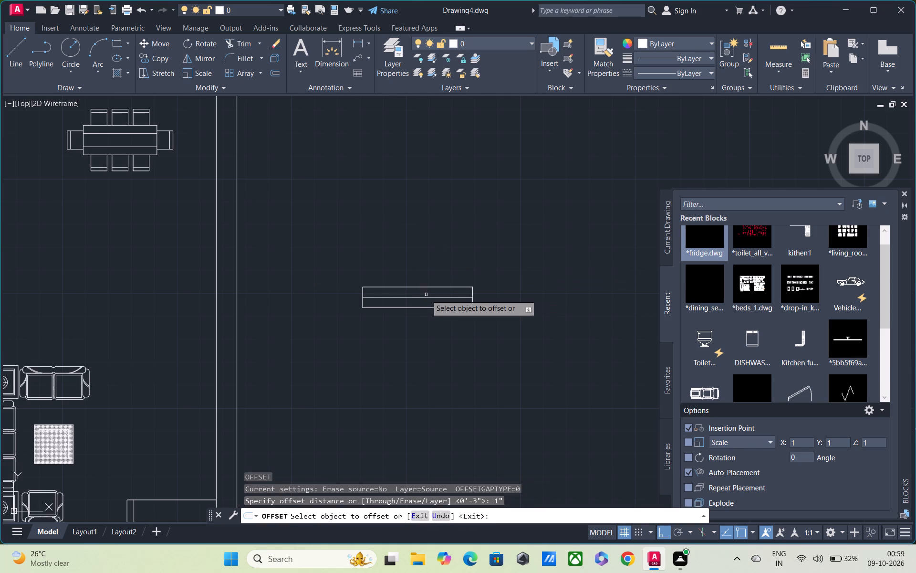
scroll(426, 295, "up", 2)
left_click(425, 300)
left_click(425, 293)
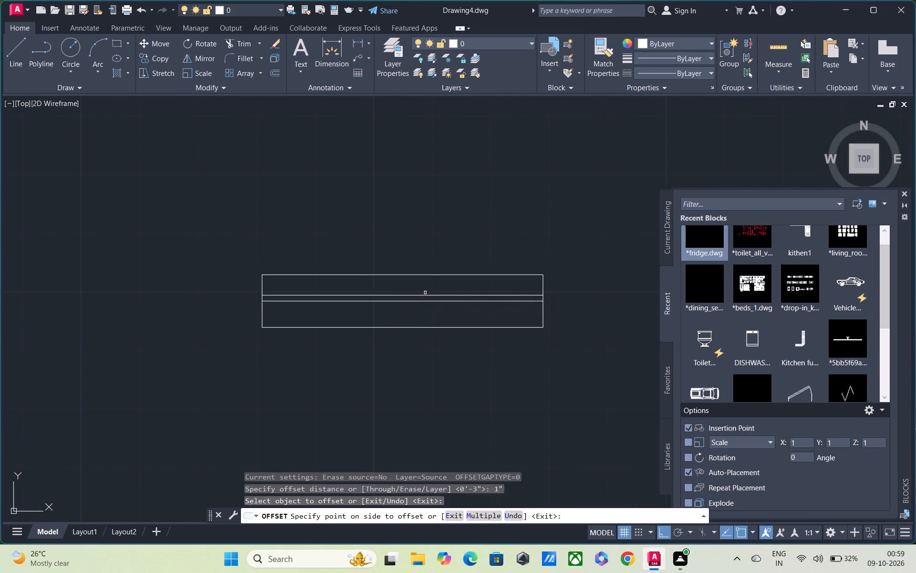
left_click(424, 300)
left_click(423, 310)
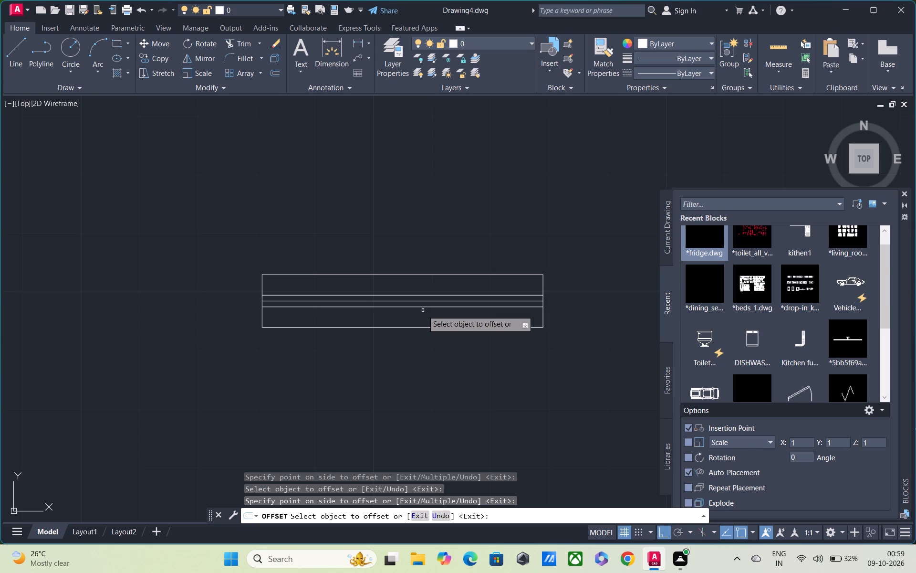
key("Escape")
Remove the original centre line between the two offset lines using Trim.
type("TR")
key("space")
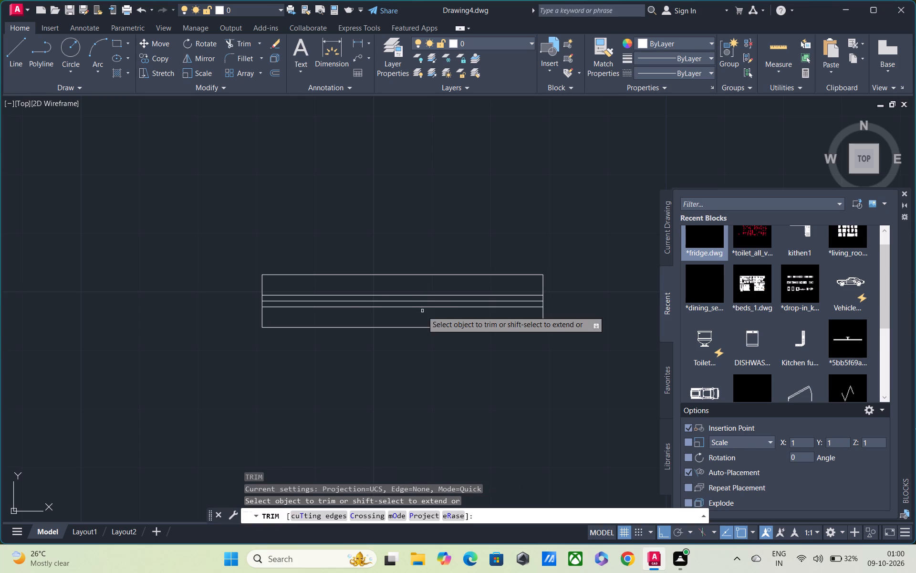
scroll(411, 297, "up", 1)
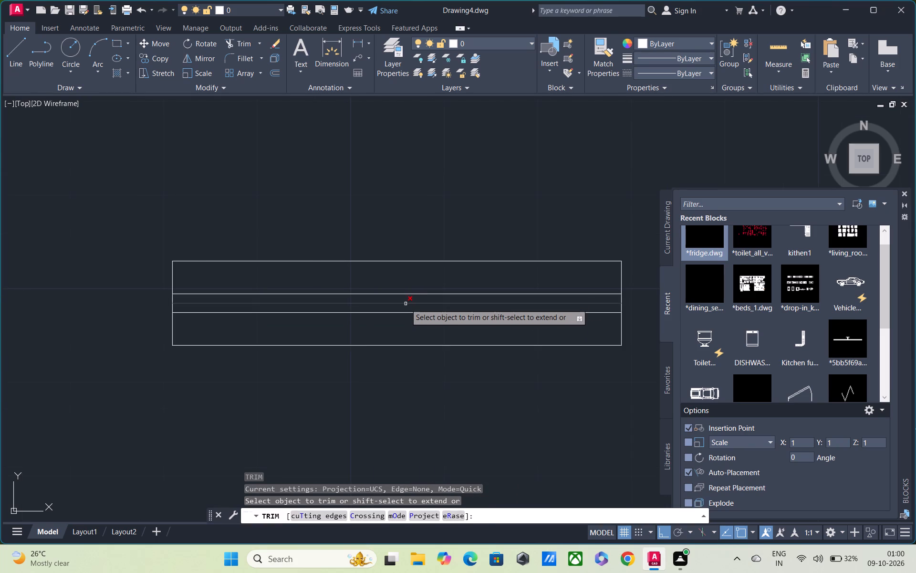
left_click(406, 304)
key("Escape")
Copy the complete 4' window symbol from its lower left corner to about 3'-1" straight below.
scroll(312, 252, "down", 2)
left_click_drag(209, 231, 242, 240)
left_click(462, 322)
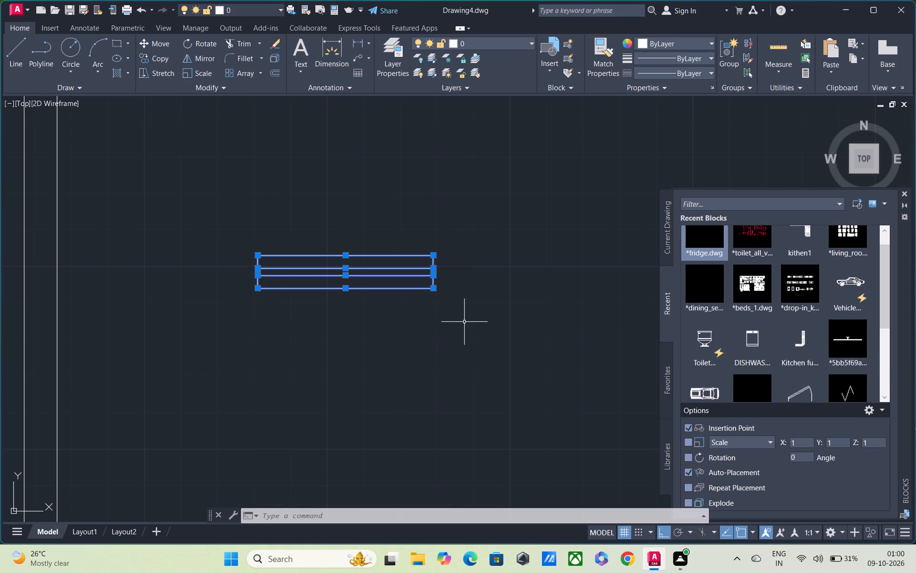
type("CO")
key("space")
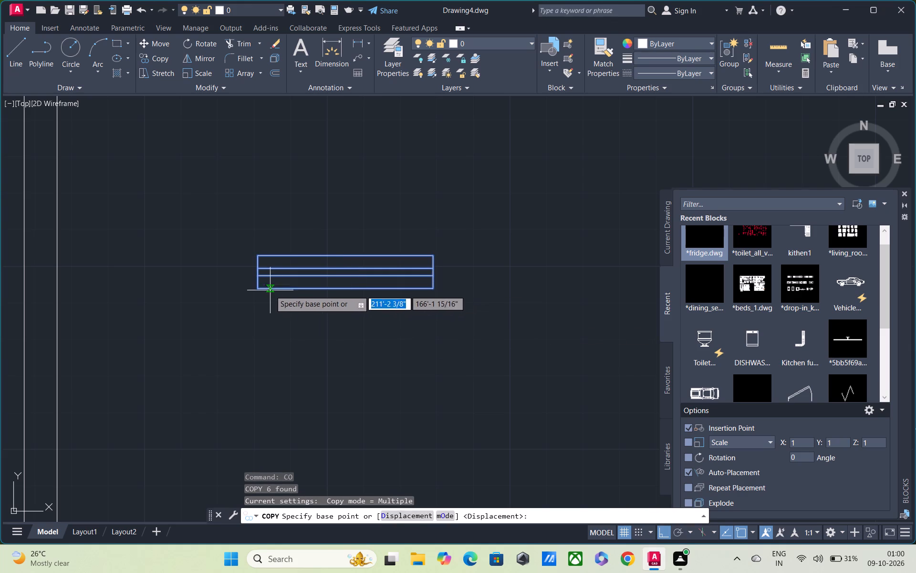
left_click(258, 284)
left_click(298, 425)
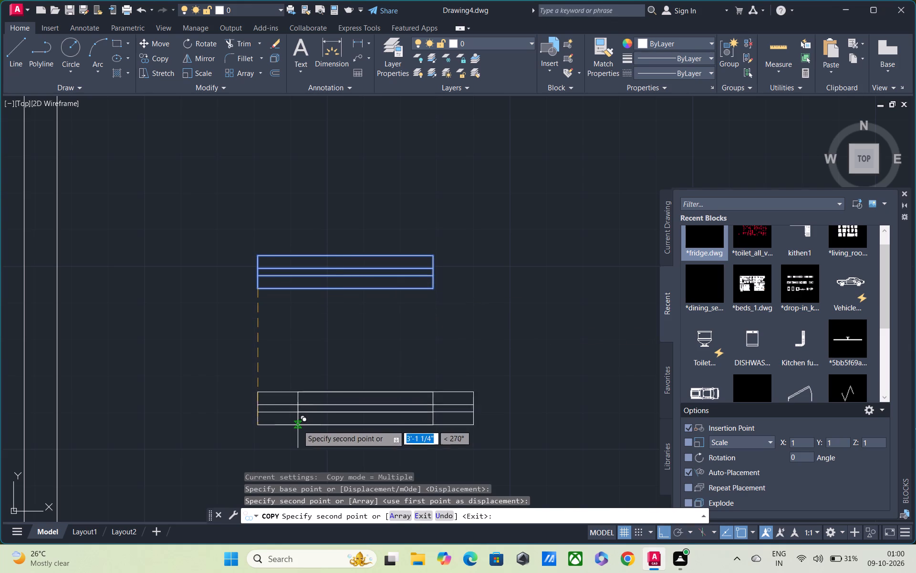
key("Escape")
Offset the lower window symbol's right end line 1' inward.
left_click_drag(219, 361, 229, 363)
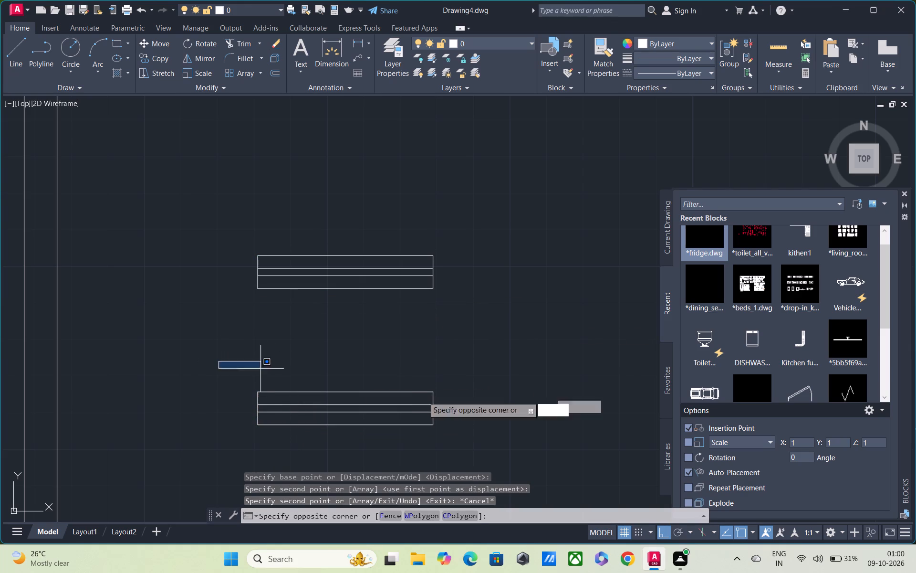
left_click(502, 444)
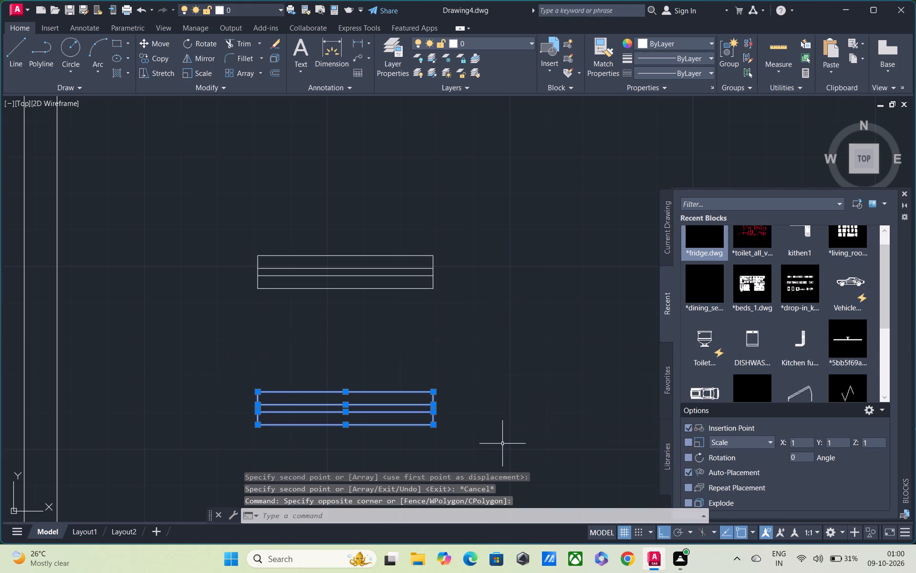
key("o")
key("space")
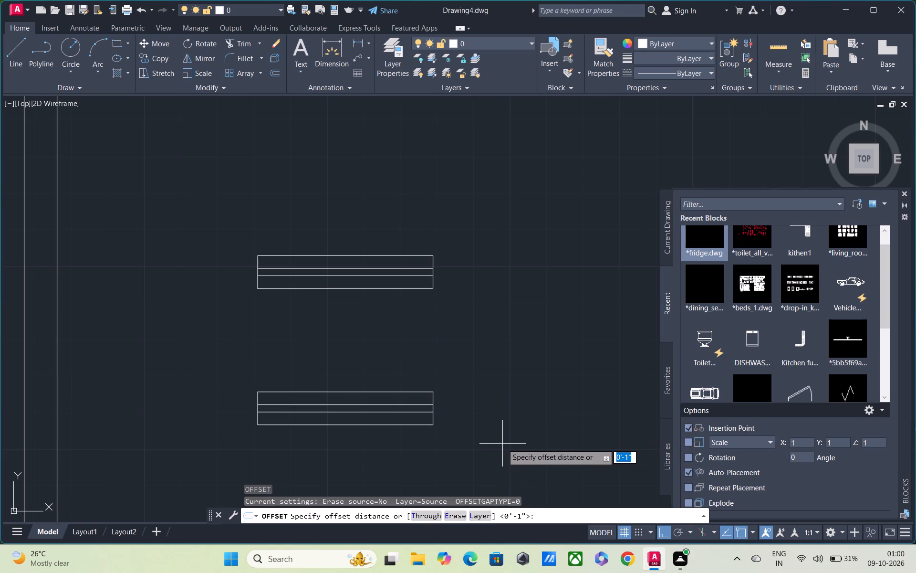
type("1'")
key("Return")
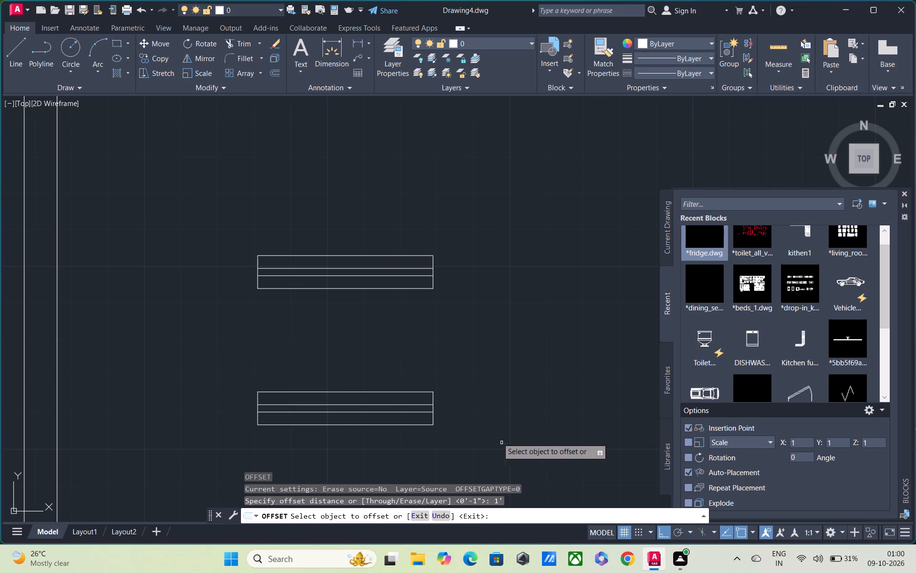
left_click(432, 400)
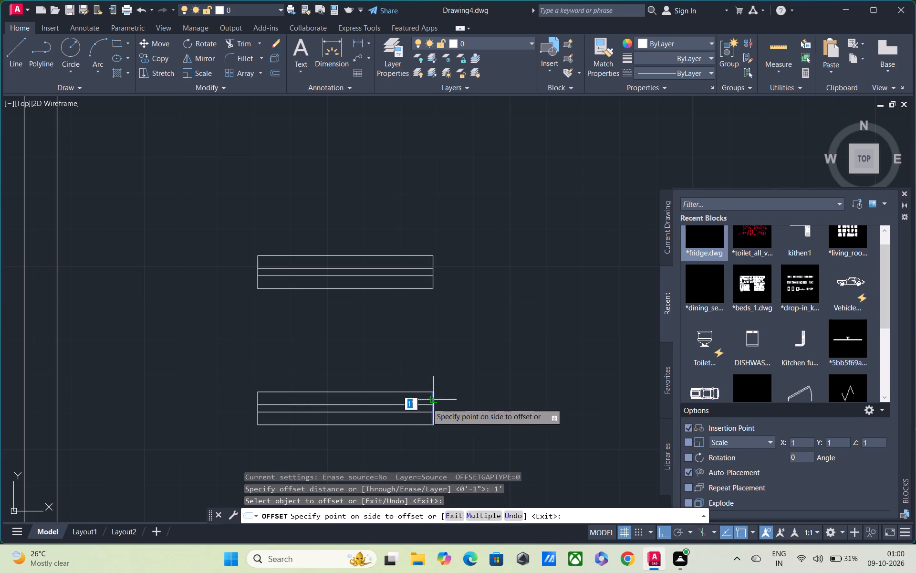
left_click(419, 407)
key("Escape")
Trim the lower window symbol's four horizontal lines beyond the new end line and remove the leftover outer end line.
type("TR")
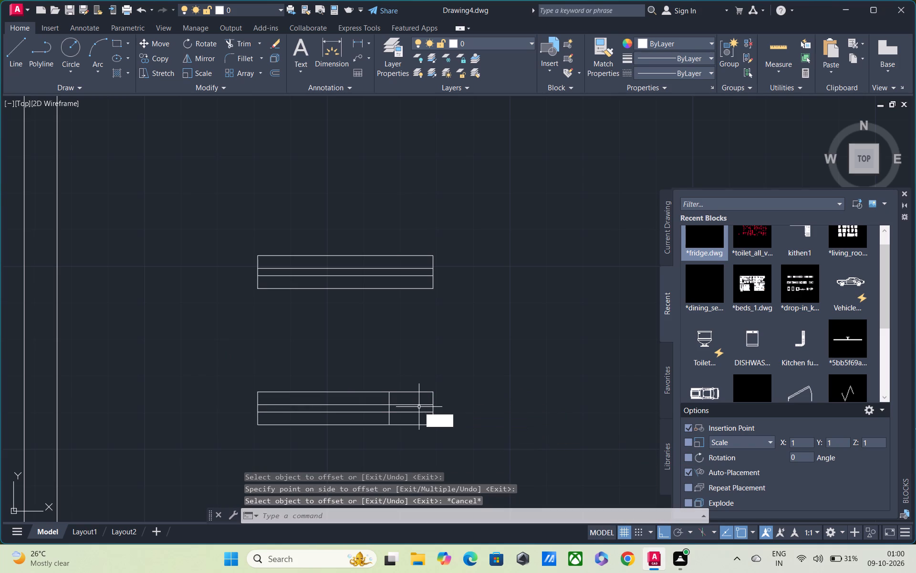
key("space")
left_click_drag(411, 362, 399, 470)
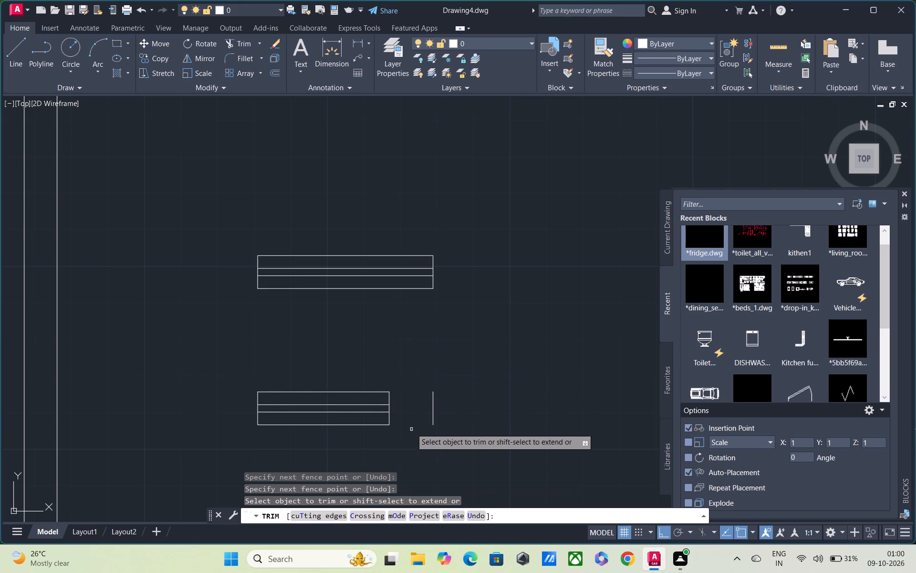
left_click_drag(414, 420, 478, 416)
key("Escape")
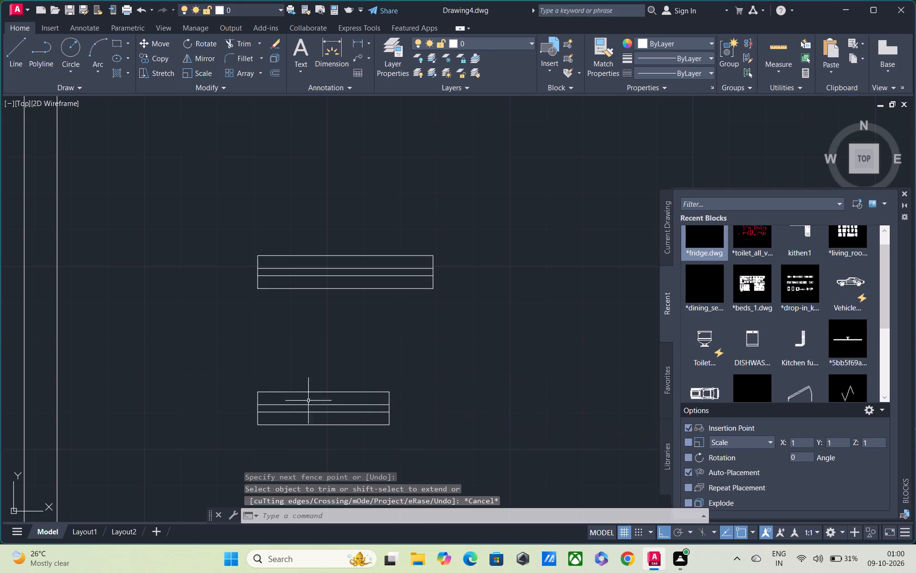
Copy the 3' window symbol from its lower left corner into the lower bedroom's bottom wall, with orthogonal constraint off.
left_click_drag(197, 367, 212, 369)
left_click(416, 440)
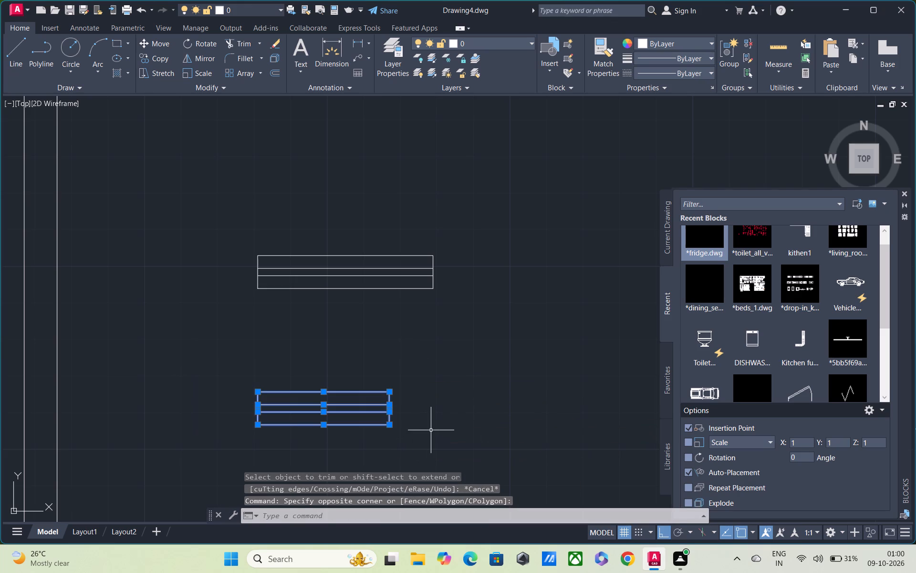
type("CO")
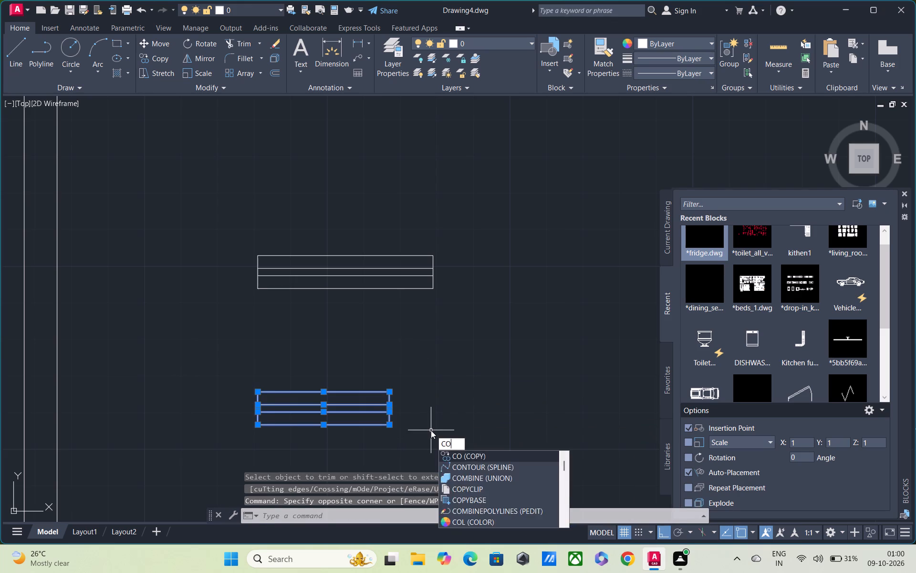
key("space")
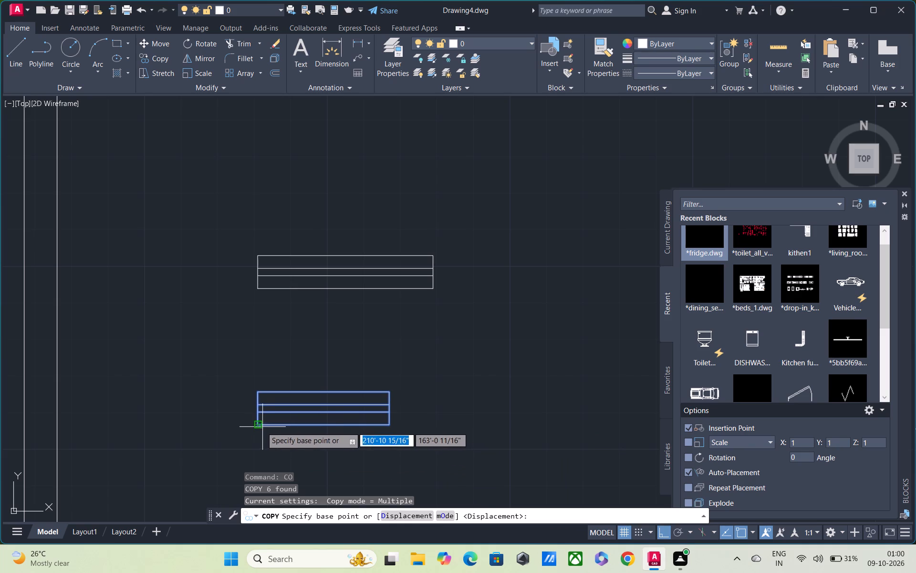
left_click(260, 426)
scroll(311, 455, "down", 2)
middle_click_drag(311, 441, 420, 324)
middle_click_drag(237, 384, 469, 332)
key("F8")
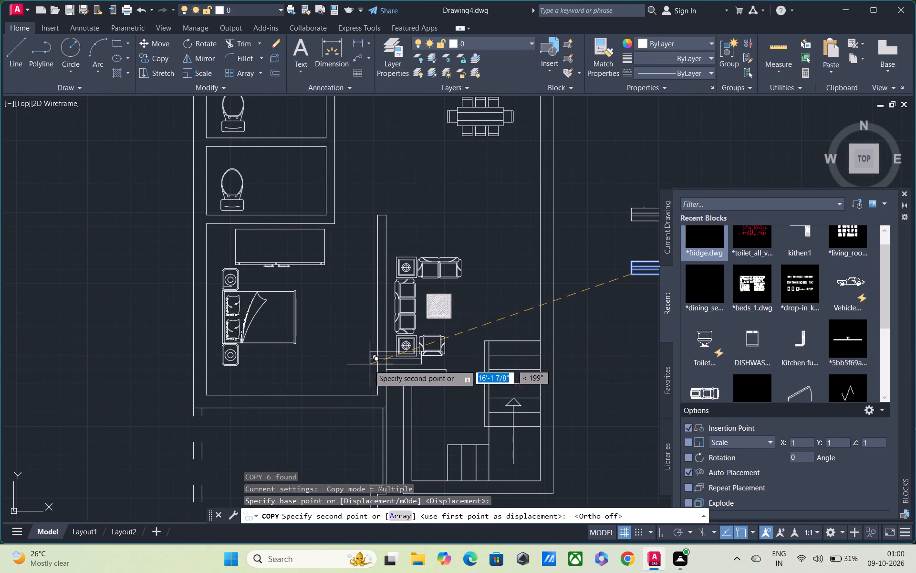
middle_click_drag(349, 362, 349, 360)
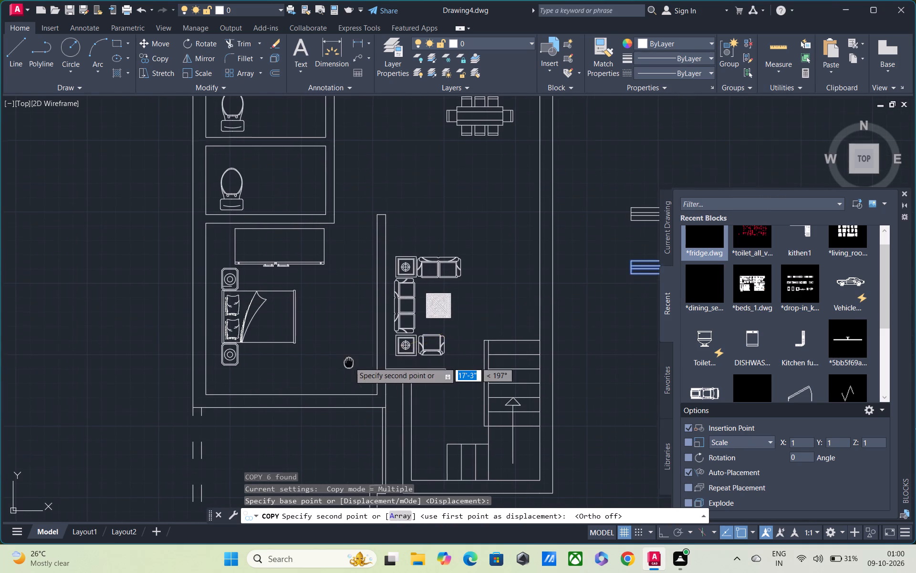
middle_click_drag(349, 360, 356, 307)
scroll(276, 356, "up", 2)
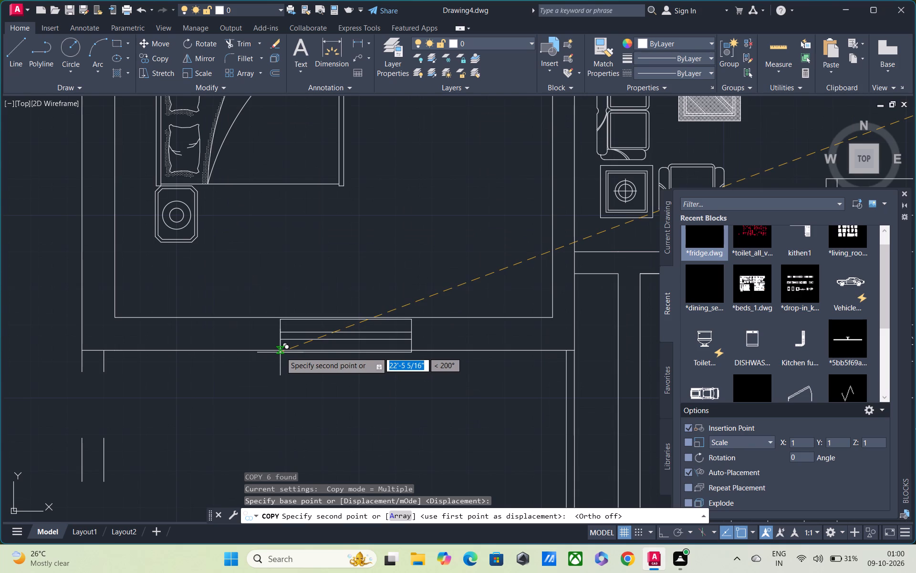
left_click(281, 351)
Place two more copies of the 3' window in the plan's top outer wall, one above the upper bedroom and one above the kitchen.
scroll(338, 333, "down", 2)
middle_click_drag(342, 337, 356, 431)
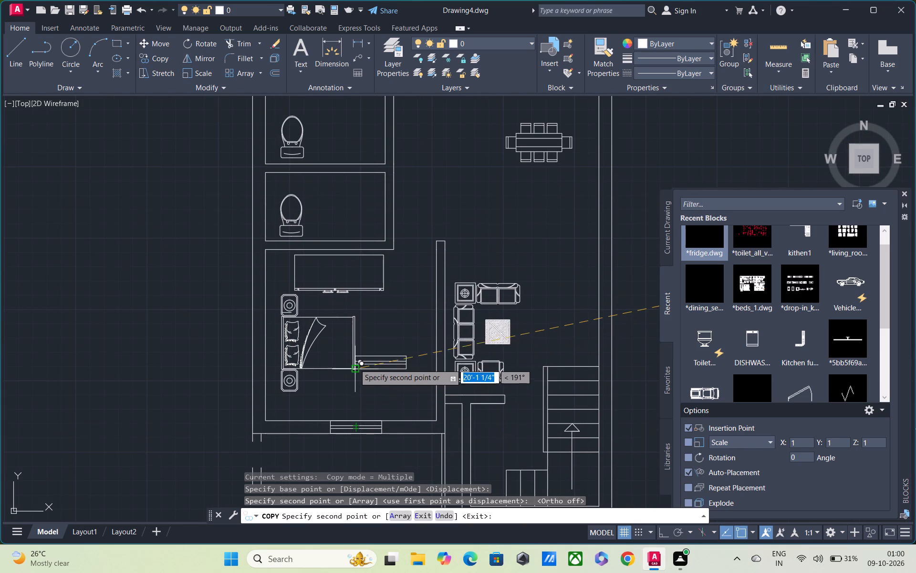
middle_click_drag(354, 361, 370, 473)
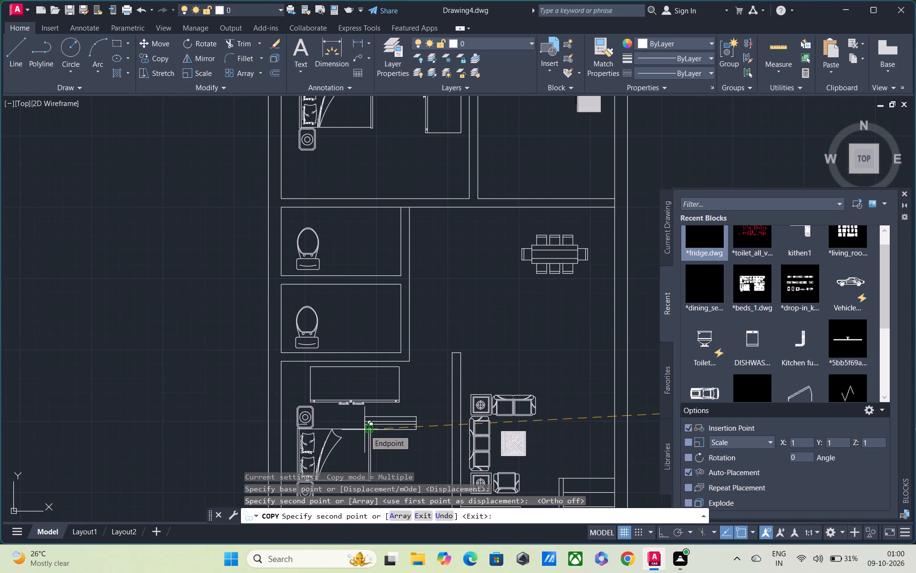
middle_click_drag(365, 420, 365, 513)
middle_click_drag(360, 323, 363, 430)
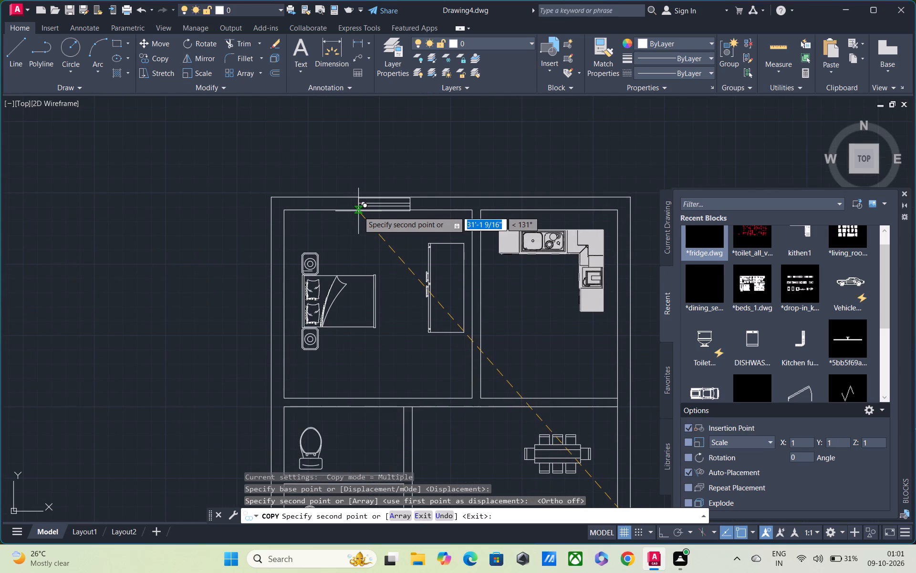
left_click(358, 211)
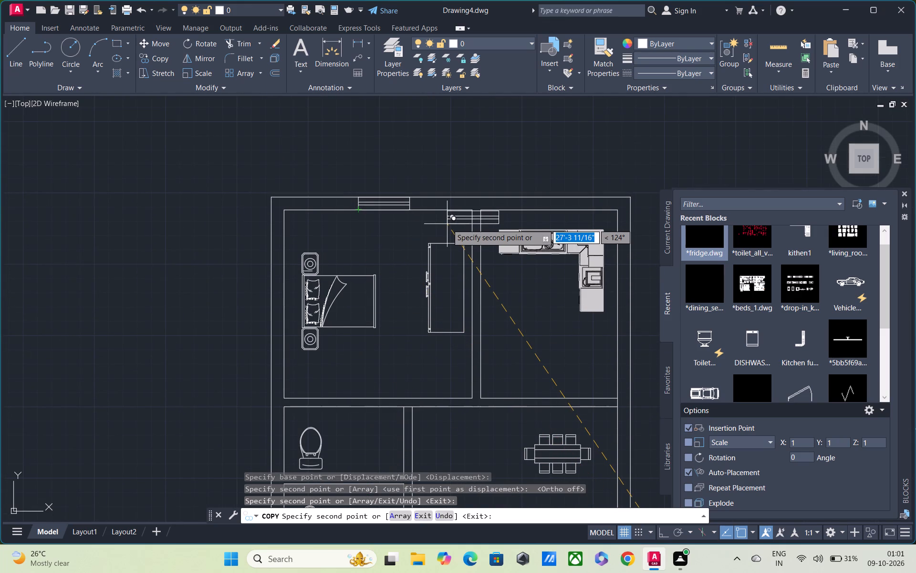
scroll(447, 224, "down", 1)
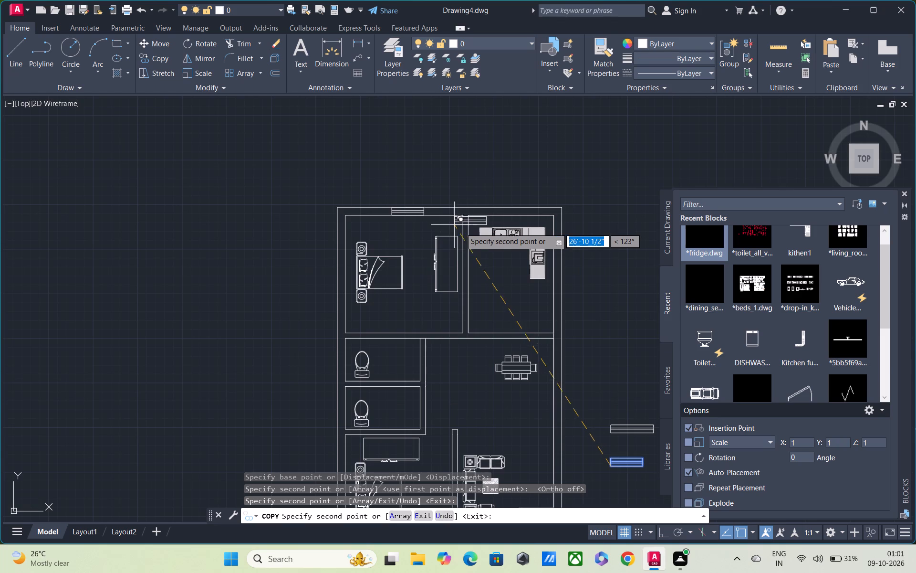
scroll(504, 215, "up", 1)
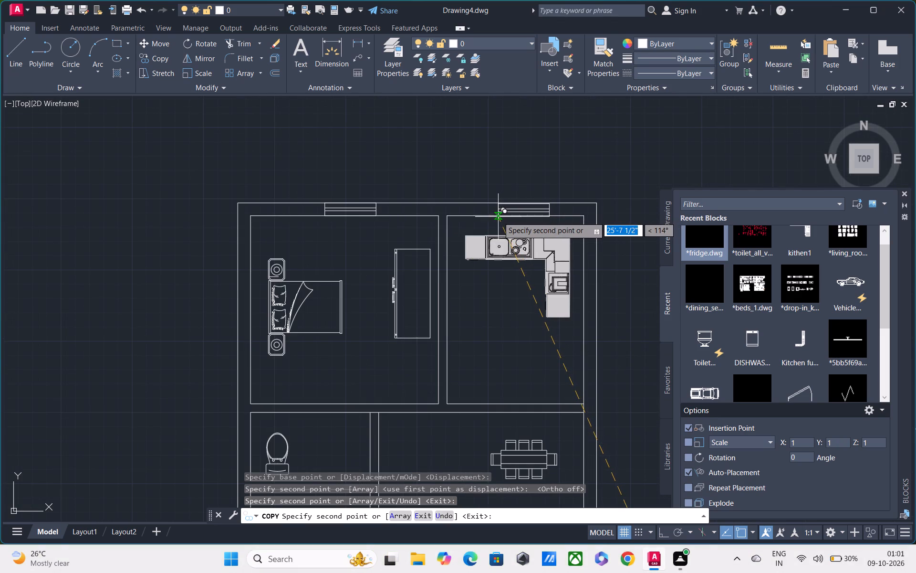
left_click(498, 217)
key("Escape")
Rotate the 3' window symbol beside the plan 90° counterclockwise about its lower right corner so it stands vertical.
middle_click_drag(470, 269, 402, 242)
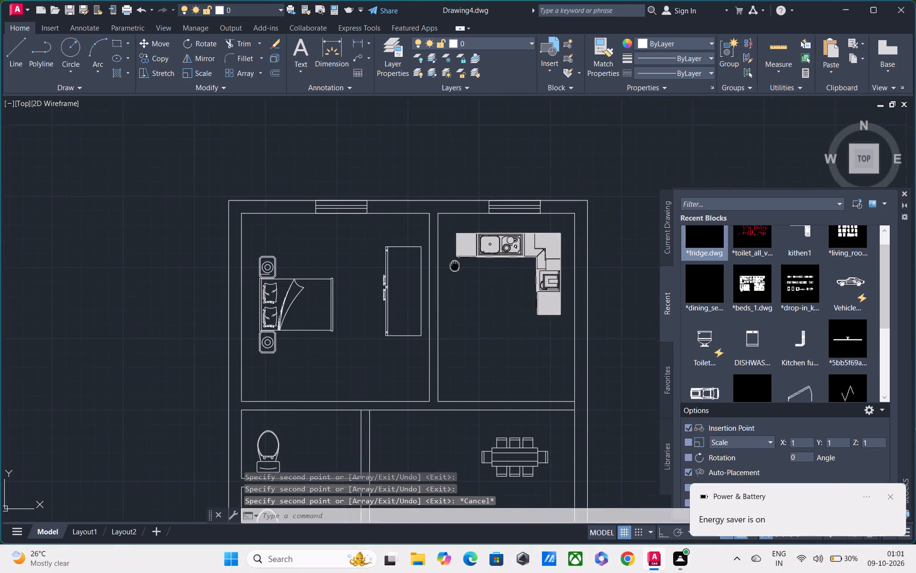
middle_click_drag(402, 242, 354, 226)
middle_click_drag(472, 256, 373, 253)
scroll(415, 259, "down", 3)
middle_click_drag(466, 288, 460, 244)
scroll(435, 280, "up", 3)
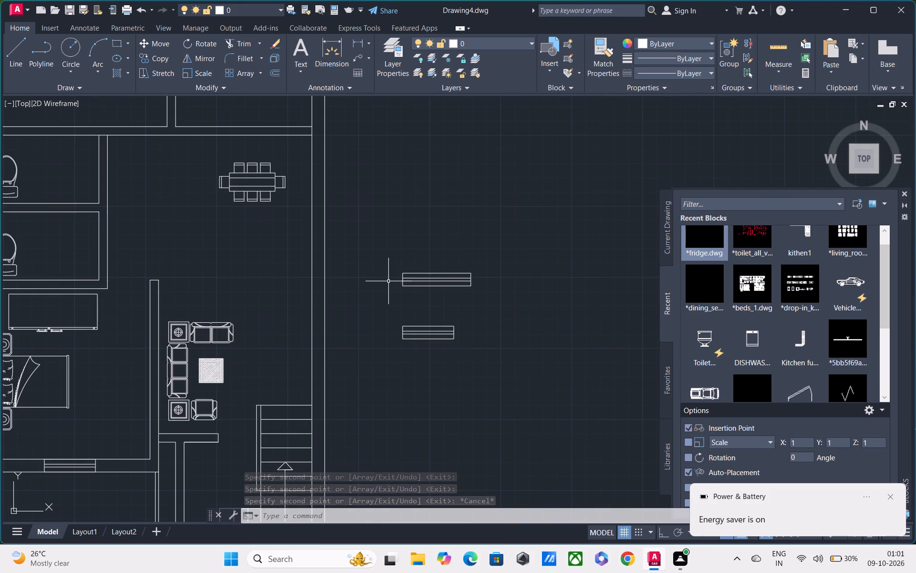
left_click(388, 312)
left_click(463, 357)
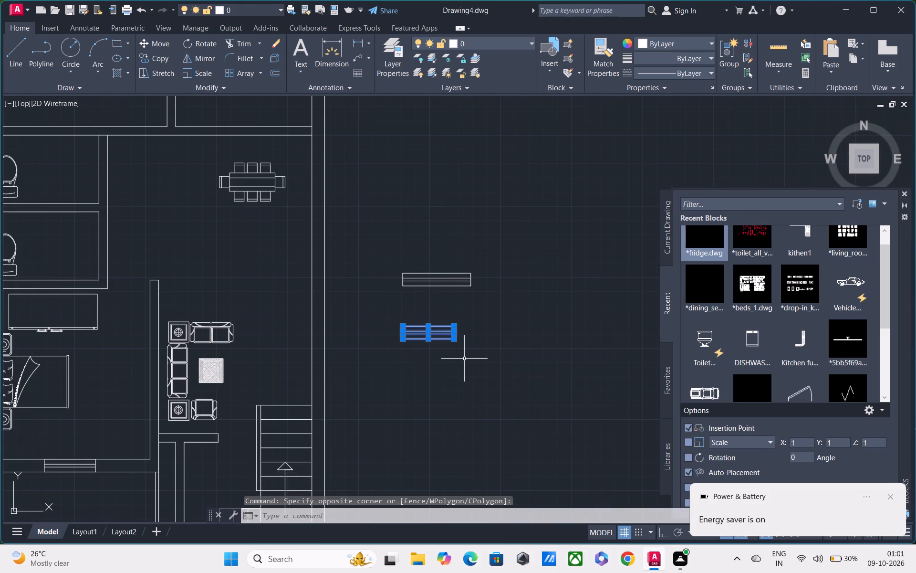
type("RO")
key("space")
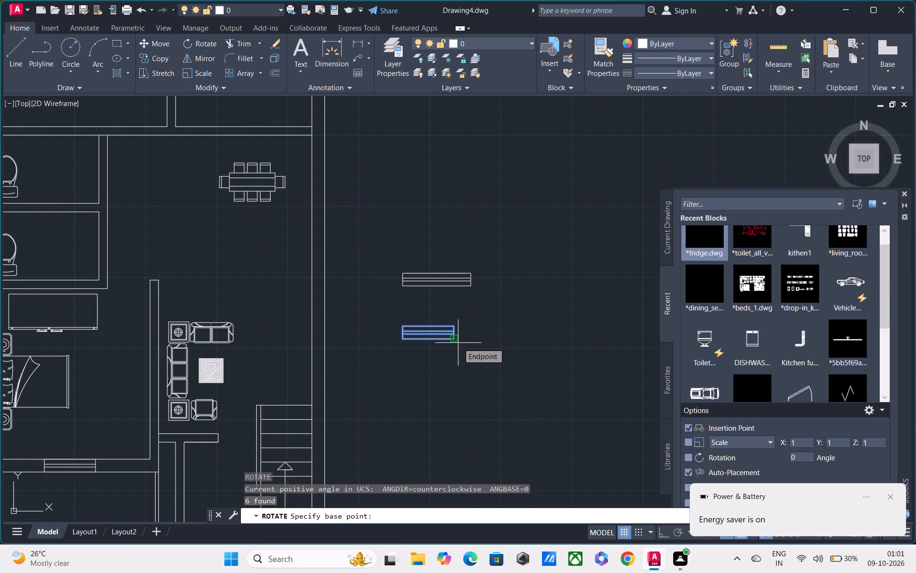
left_click(452, 337)
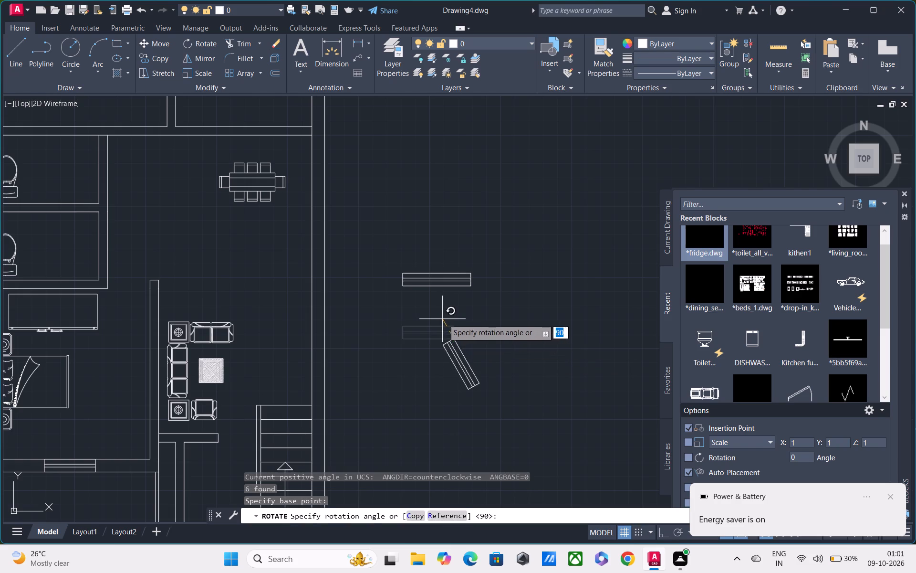
left_click(455, 320)
left_click(427, 324)
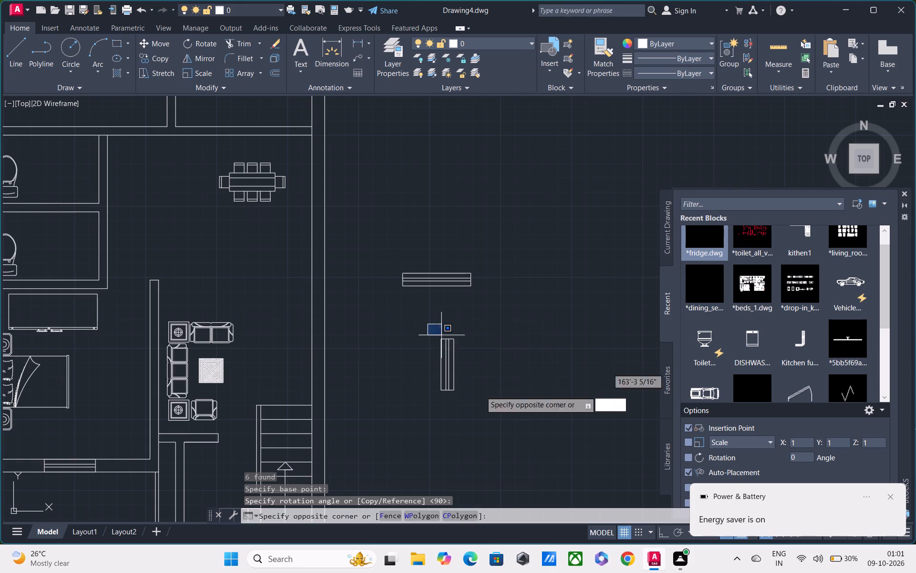
left_click(499, 443)
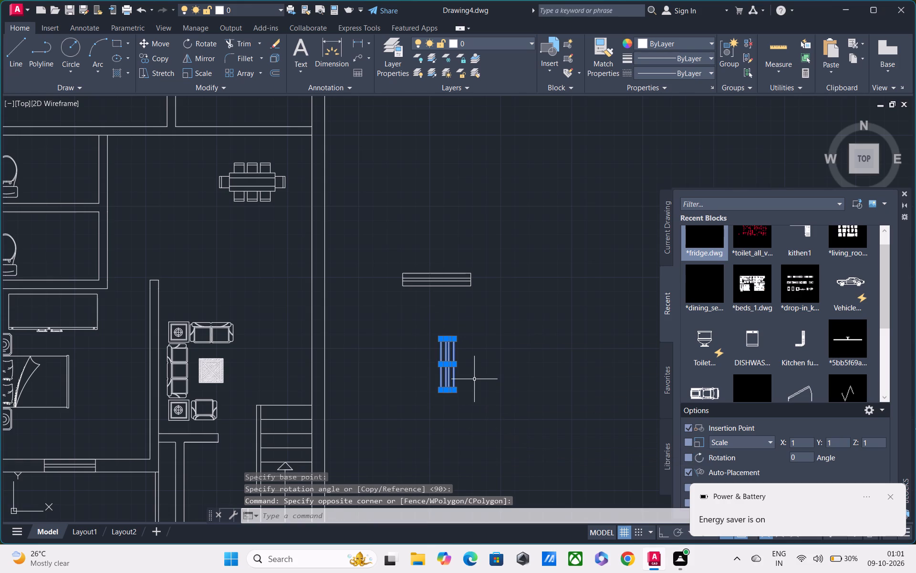
key("Escape")
Offset the vertical window symbol's bottom end line 1' inward.
type("O")
key("space")
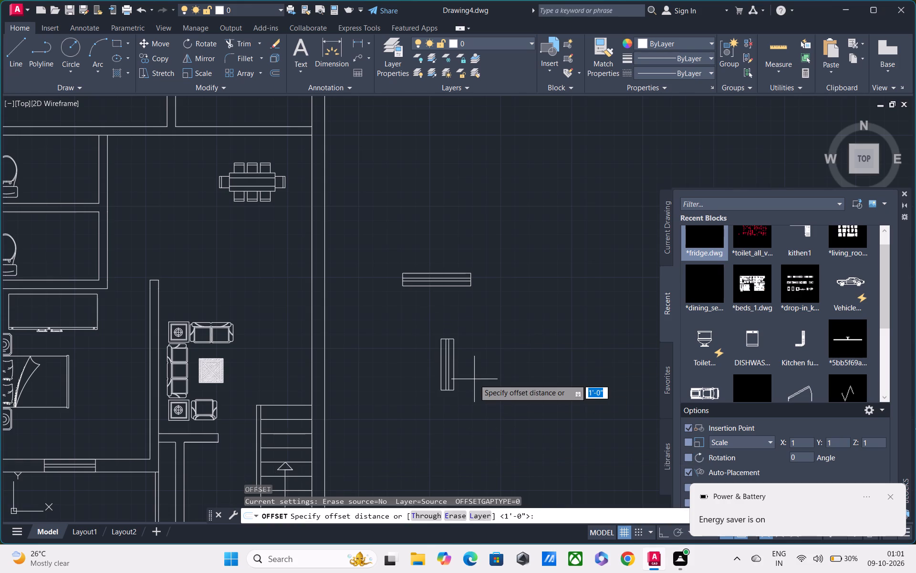
type("1'")
key("Return")
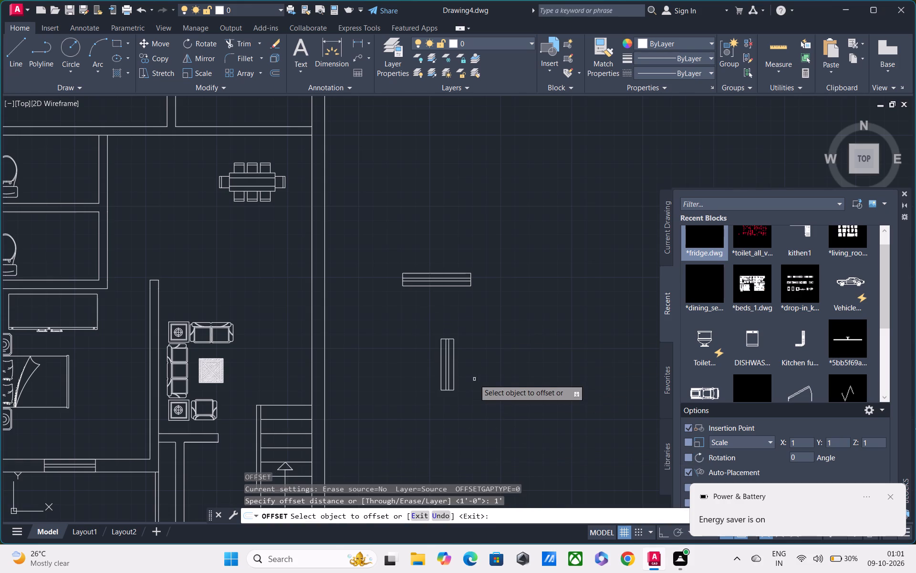
scroll(459, 392, "up", 2)
left_click(439, 389)
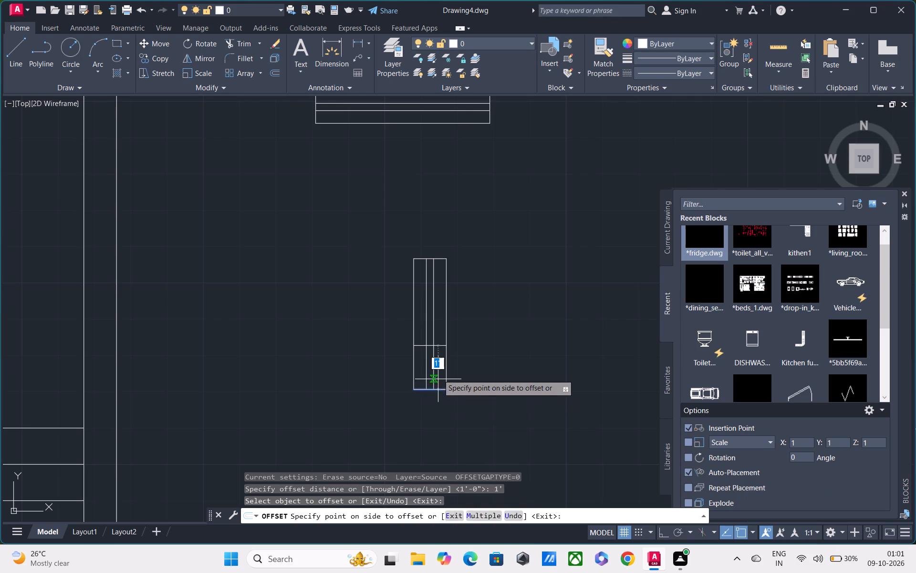
left_click(438, 368)
key("Escape")
Trim the vertical symbol's four long lines below the new end line and remove the leftover bottom end line.
type("TR")
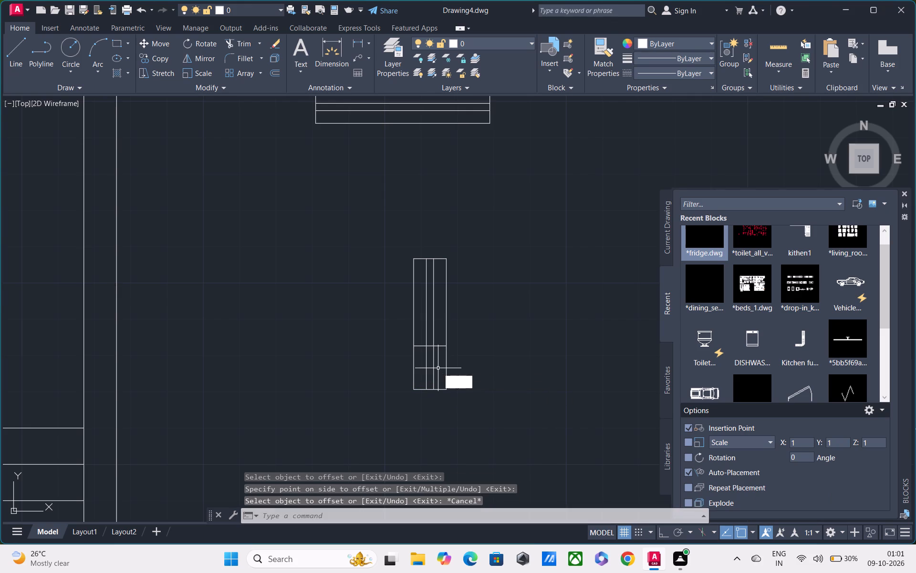
key("space")
left_click_drag(363, 362, 513, 366)
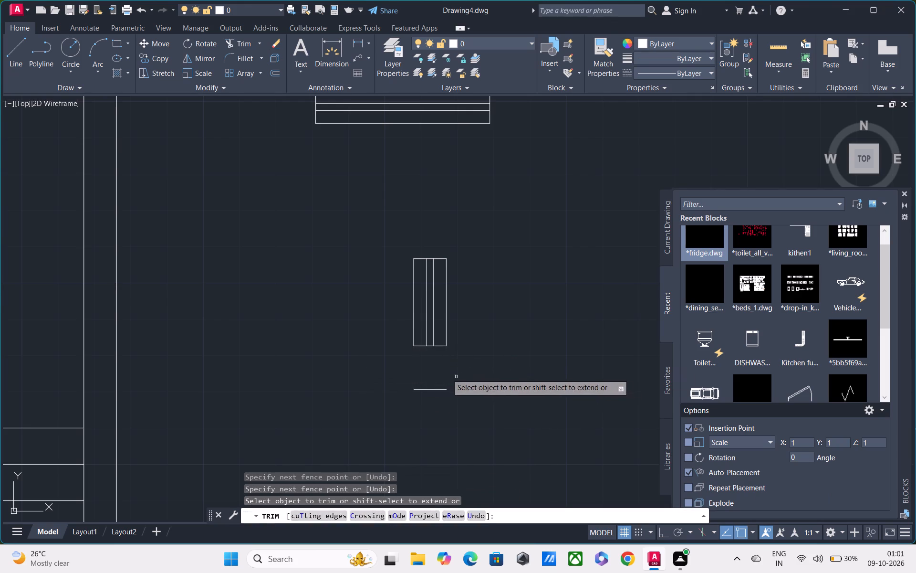
left_click_drag(438, 366, 431, 427)
key("Escape")
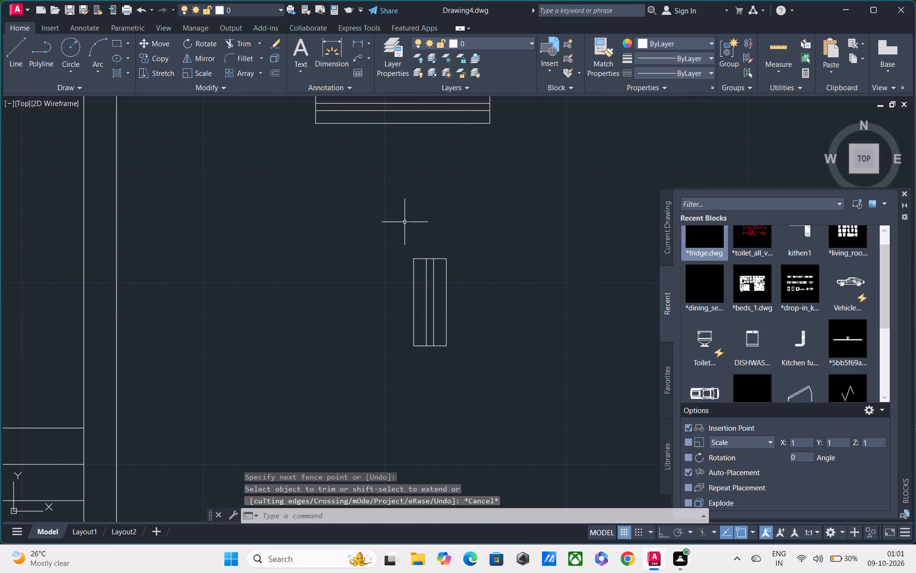
Copy the shortened 2' vertical window from its lower right corner into the left outer wall beside each of the two toilets.
left_click(387, 245)
left_click(522, 426)
type("CO")
key("space")
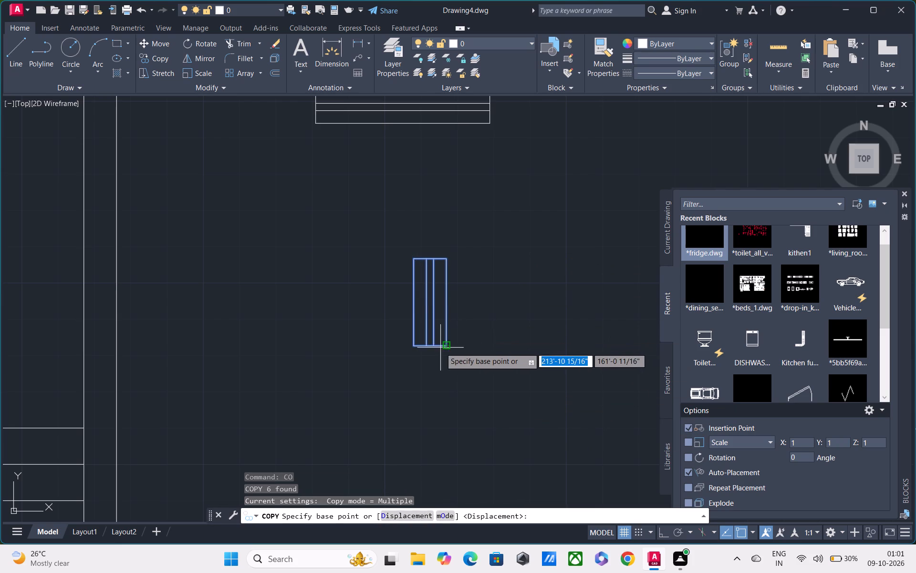
left_click(444, 346)
scroll(447, 361, "down", 3)
middle_click_drag(305, 380, 430, 332)
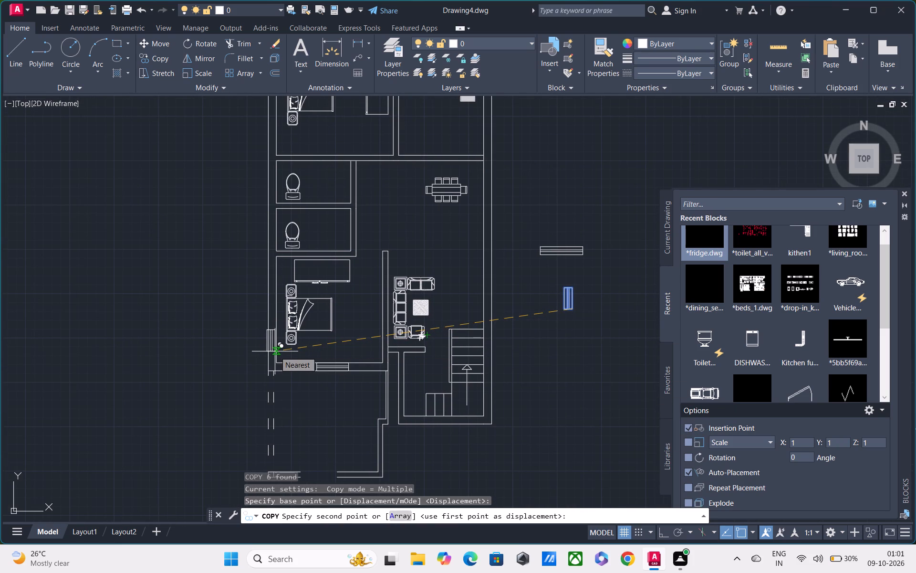
middle_click_drag(276, 349, 263, 450)
scroll(255, 336, "up", 2)
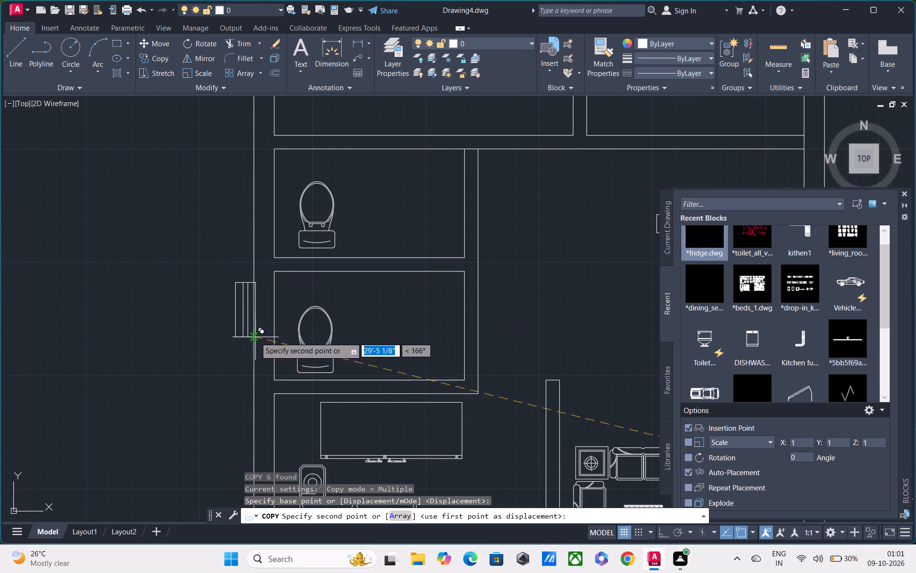
left_click(274, 354)
middle_click_drag(284, 318, 286, 405)
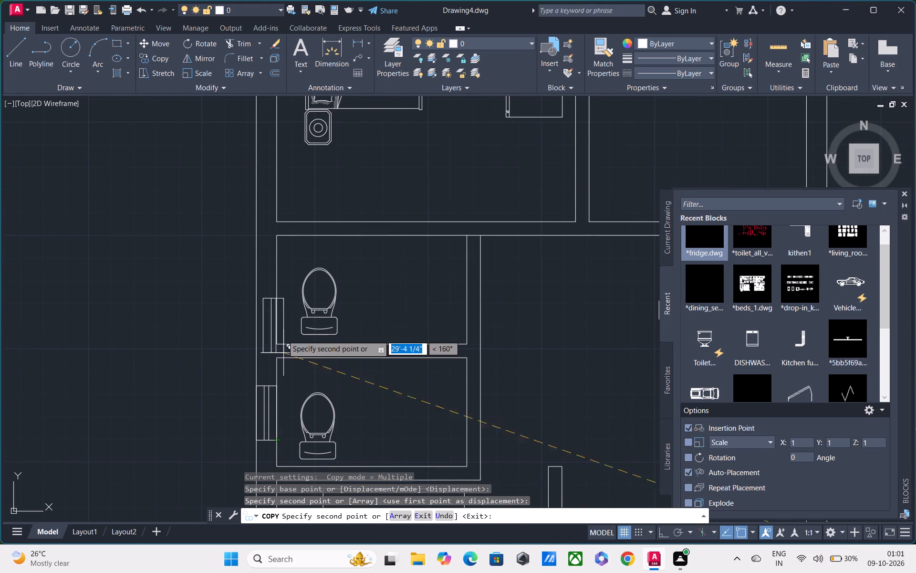
left_click(279, 319)
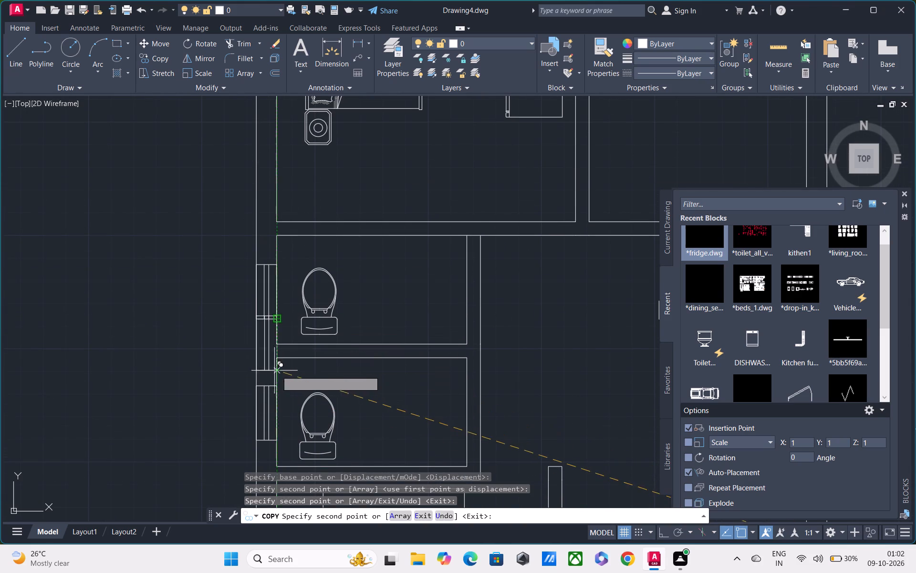
scroll(345, 375, "down", 2)
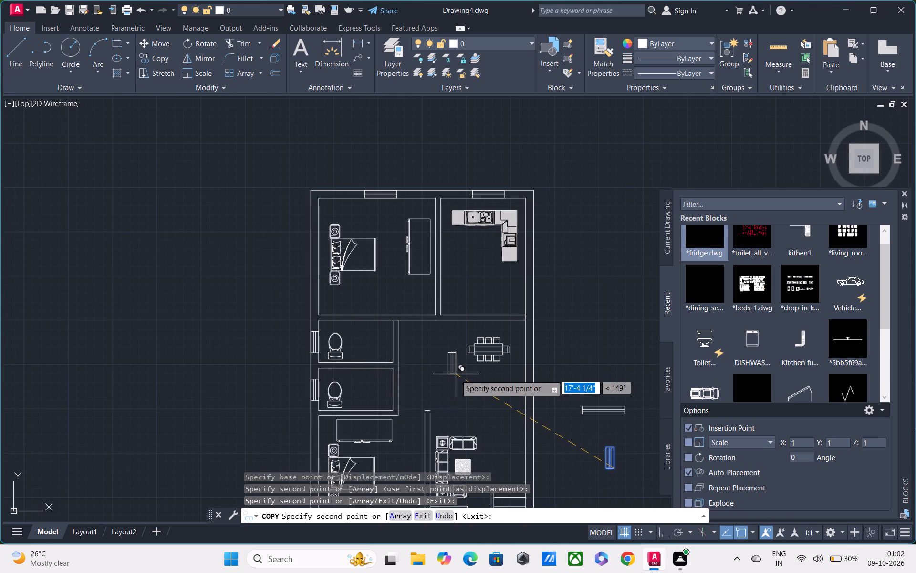
key("Escape")
Rotate the 4' window symbol beside the plan 90° clockwise about its lower right corner so it stands vertical.
middle_click_drag(431, 366, 365, 317)
middle_click_drag(410, 344, 402, 318)
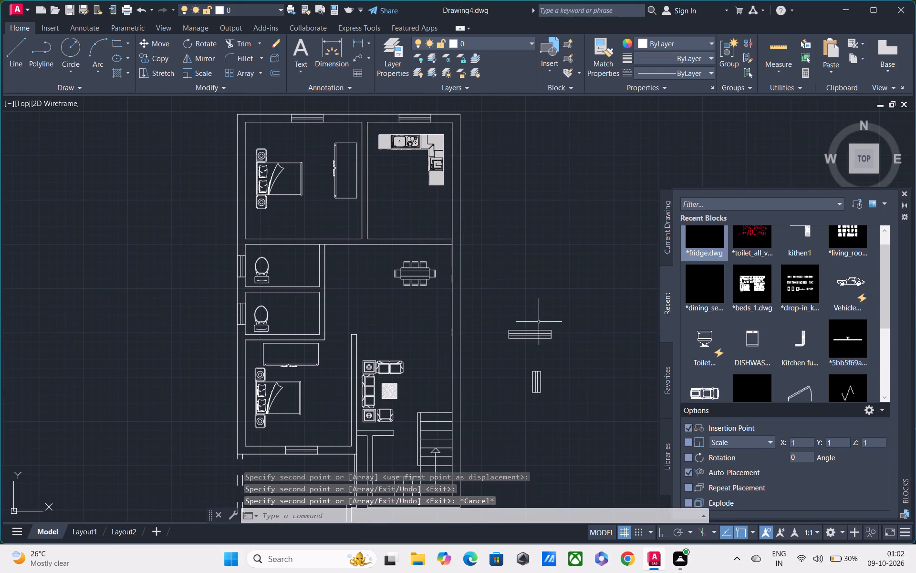
left_click_drag(499, 319, 515, 322)
left_click(597, 359)
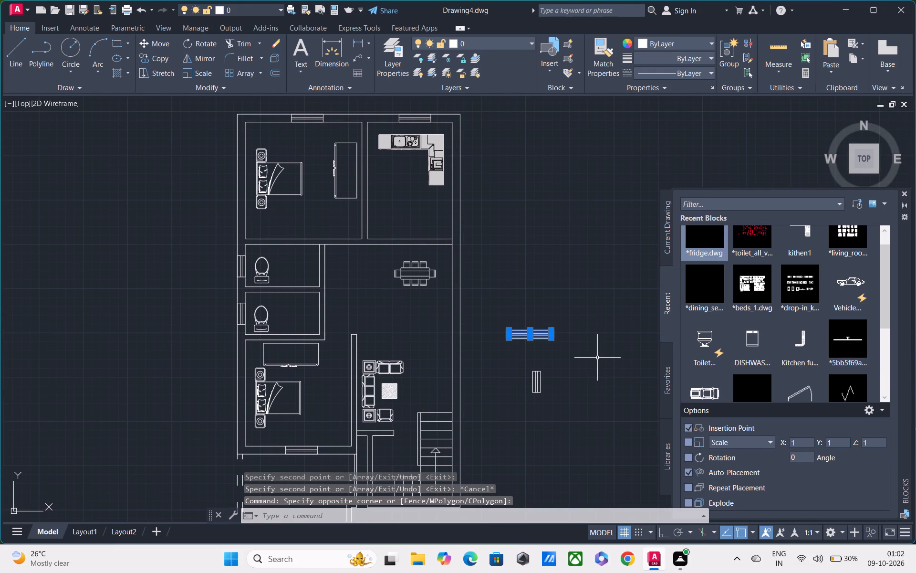
type("RO")
key("space")
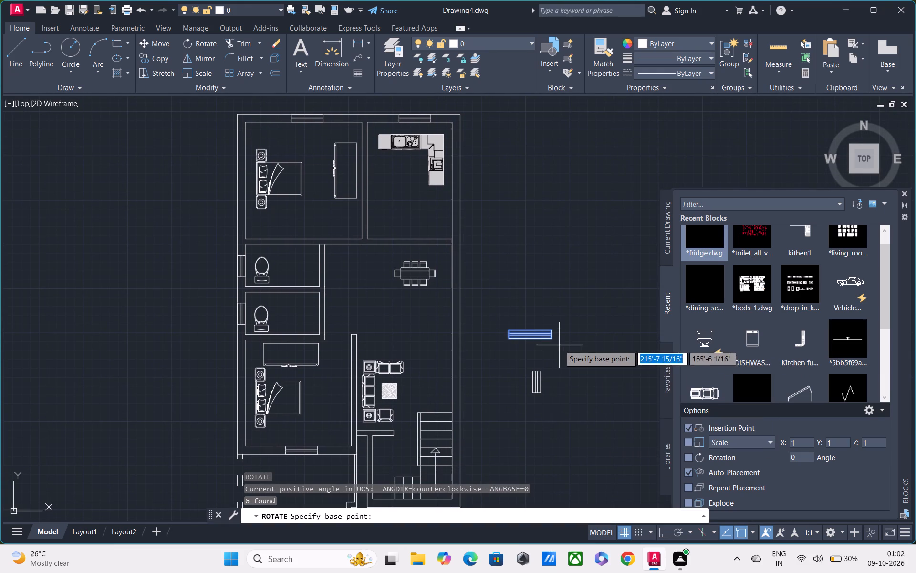
left_click(551, 339)
left_click(550, 351)
key("Escape")
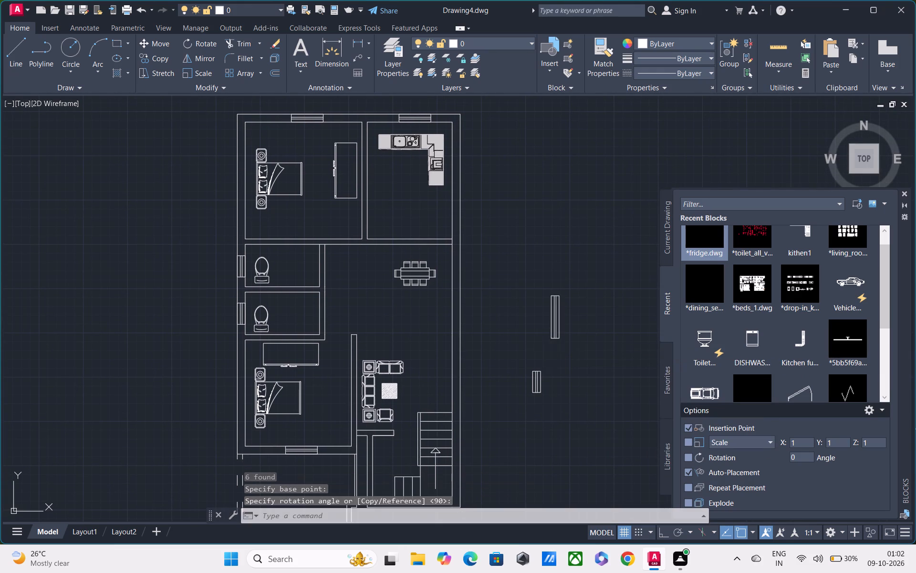
Copy the vertical 4' window from its lower left corner into the right outer wall, just below the dining table.
left_click_drag(541, 273, 579, 361)
key("Escape")
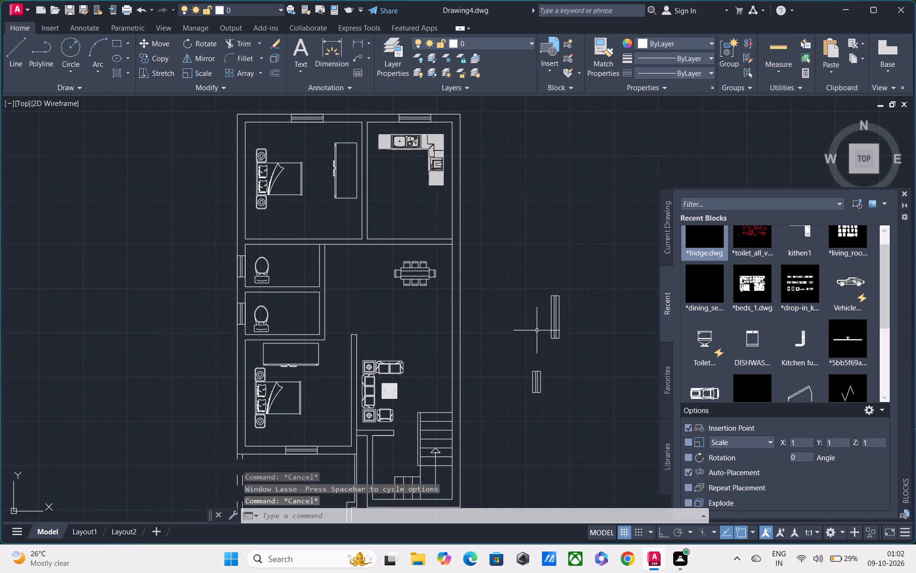
left_click_drag(529, 285, 537, 286)
left_click_drag(588, 344, 588, 355)
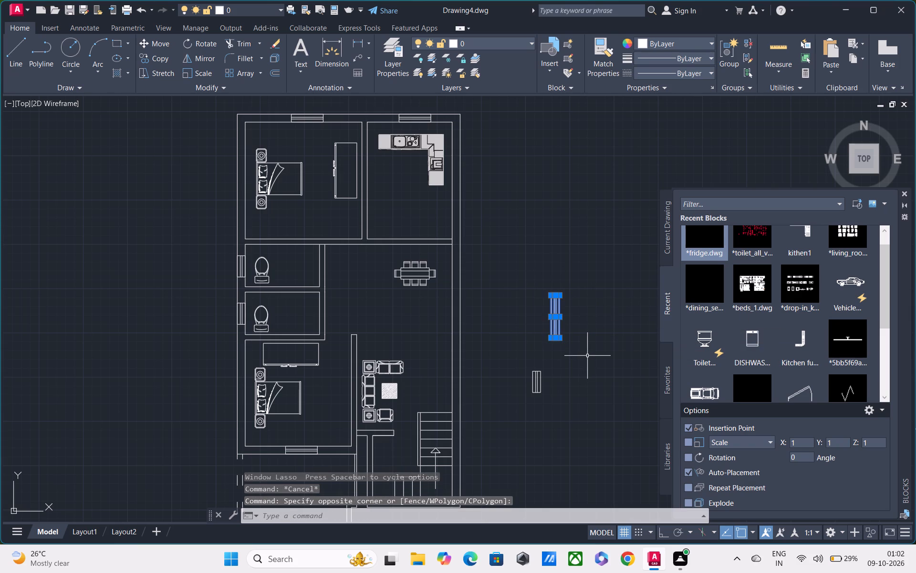
type("CO")
key("space")
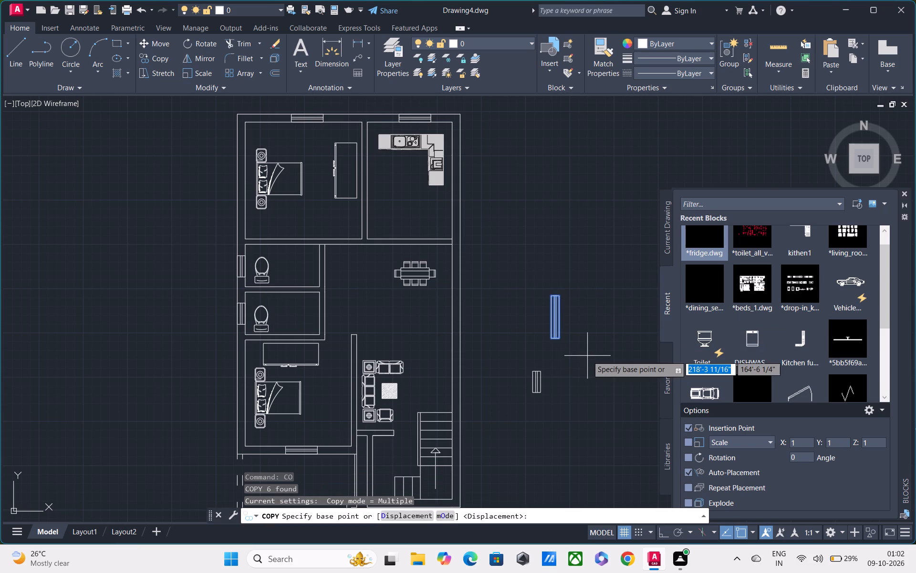
left_click(549, 337)
scroll(440, 336, "up", 1)
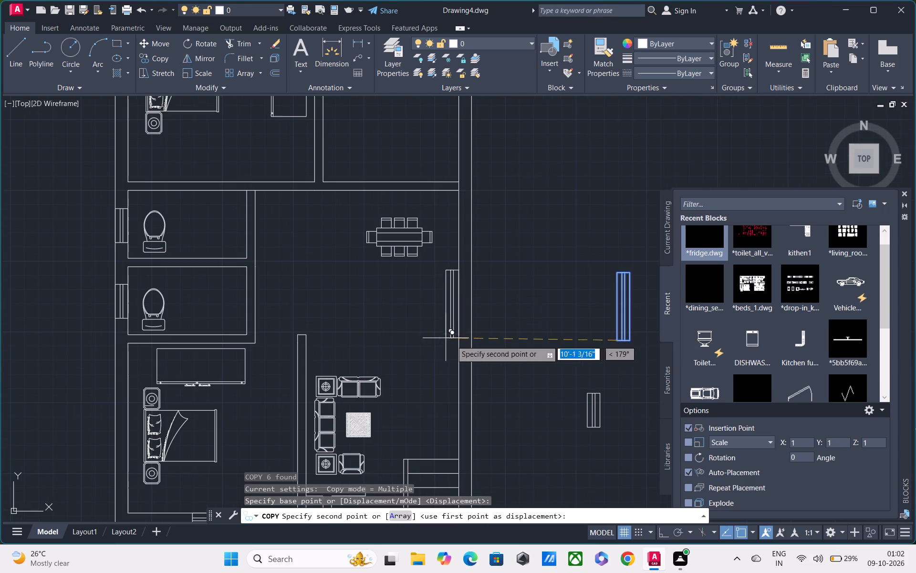
left_click(460, 342)
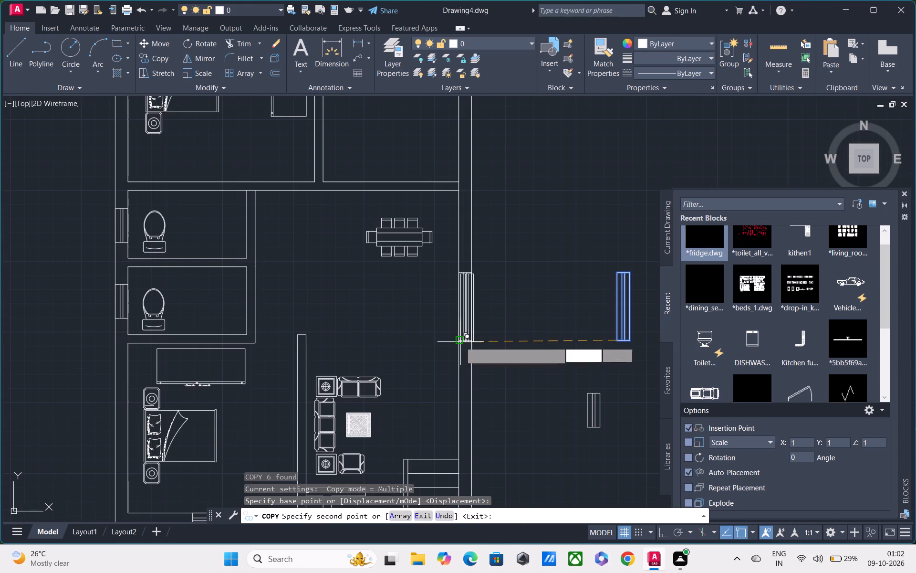
key("Escape")
Draw two short lines across the narrow wall between the porch and the stairs, about 2'-7" apart, marking an opening.
scroll(469, 383, "down", 1)
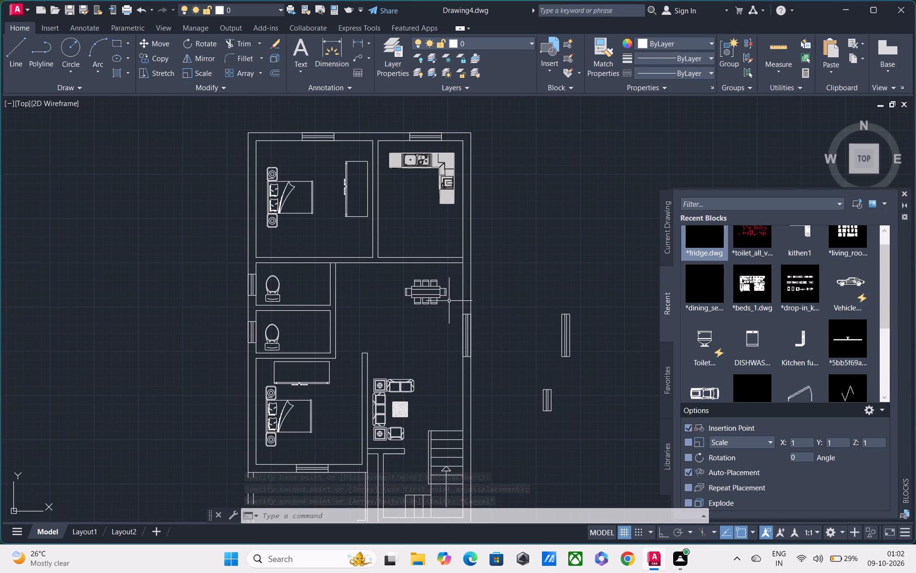
middle_click_drag(390, 362, 402, 241)
middle_click_drag(402, 314, 411, 280)
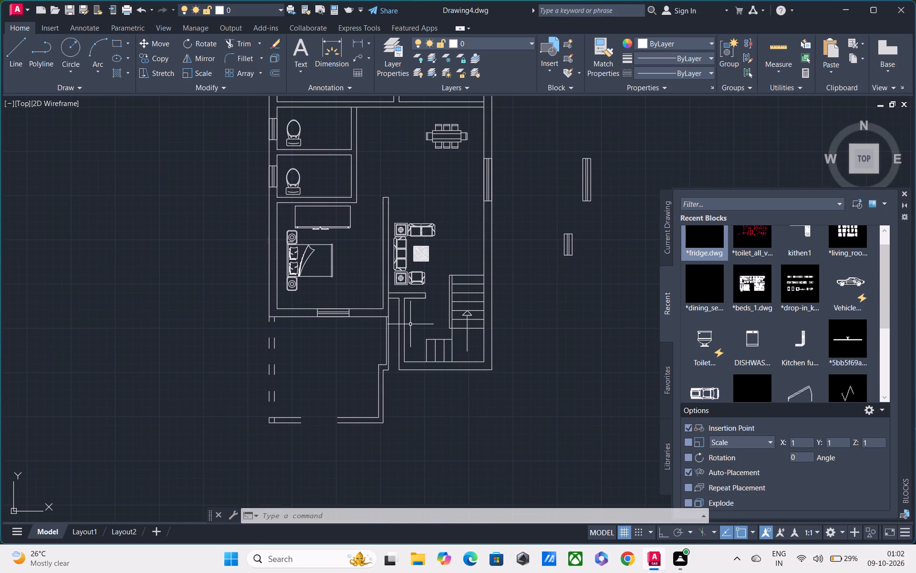
type("L")
key("space")
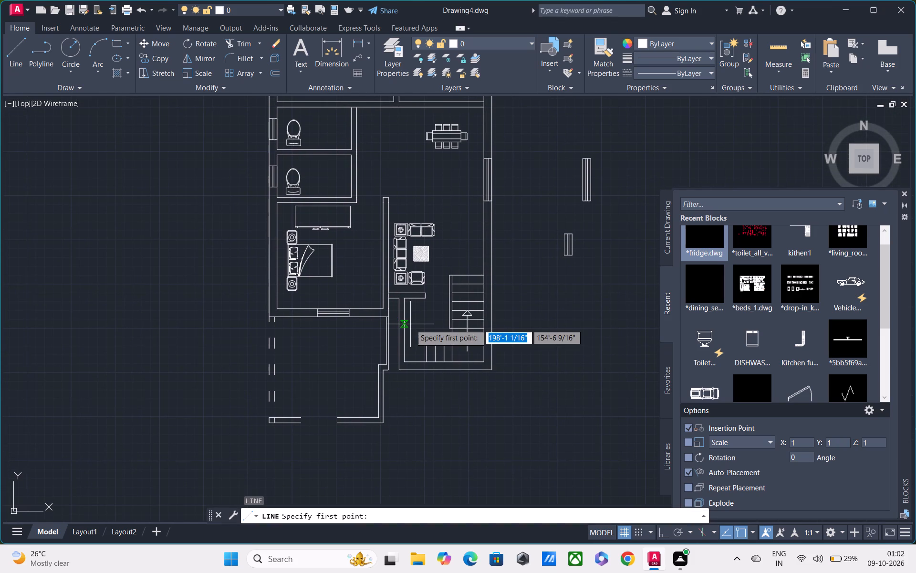
scroll(403, 373, "up", 2)
left_click(393, 310)
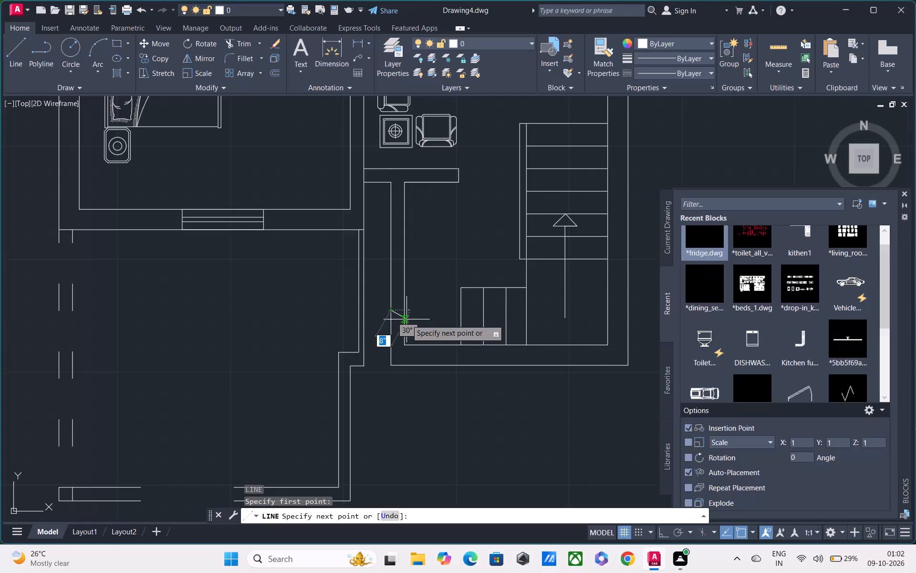
left_click(406, 309)
key("Escape")
middle_click_drag(404, 300, 403, 329)
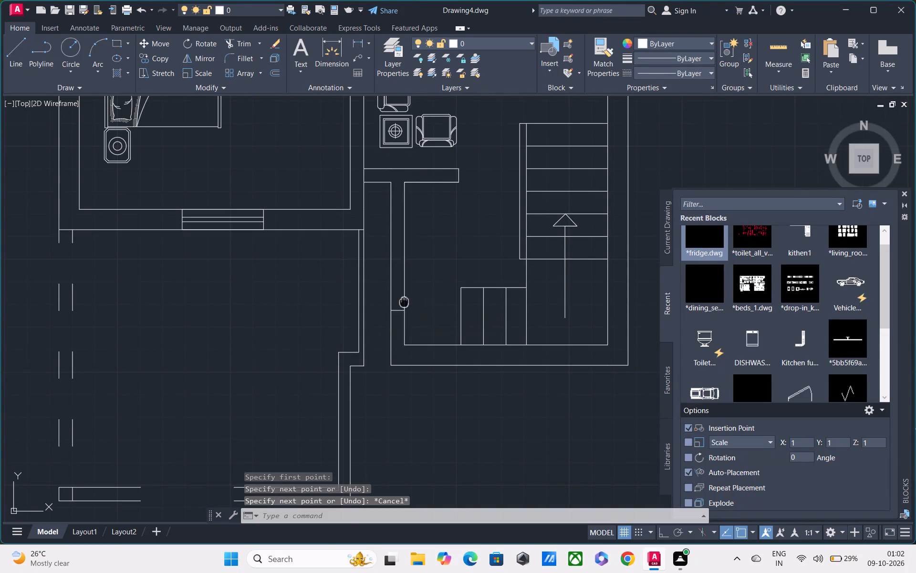
middle_click_drag(403, 329, 390, 378)
type("L")
key("space")
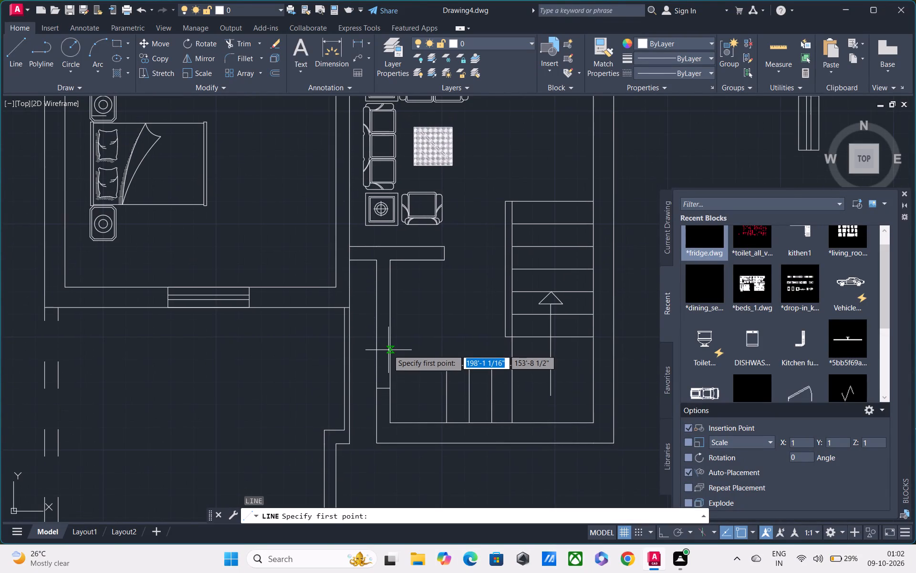
left_click(379, 318)
left_click(392, 317)
key("Escape")
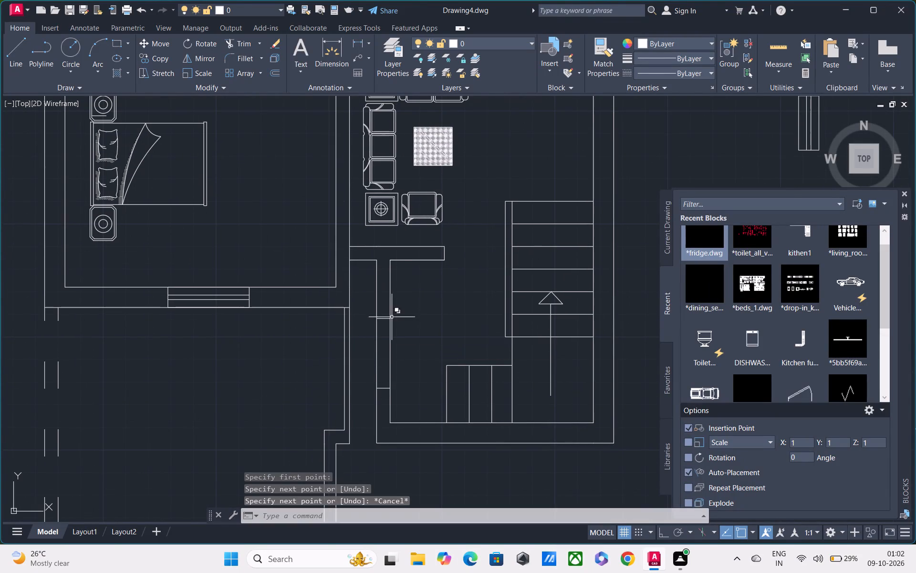
Trim both faces of the narrow wall between the two short lines to open the gap.
type("TR")
key("space")
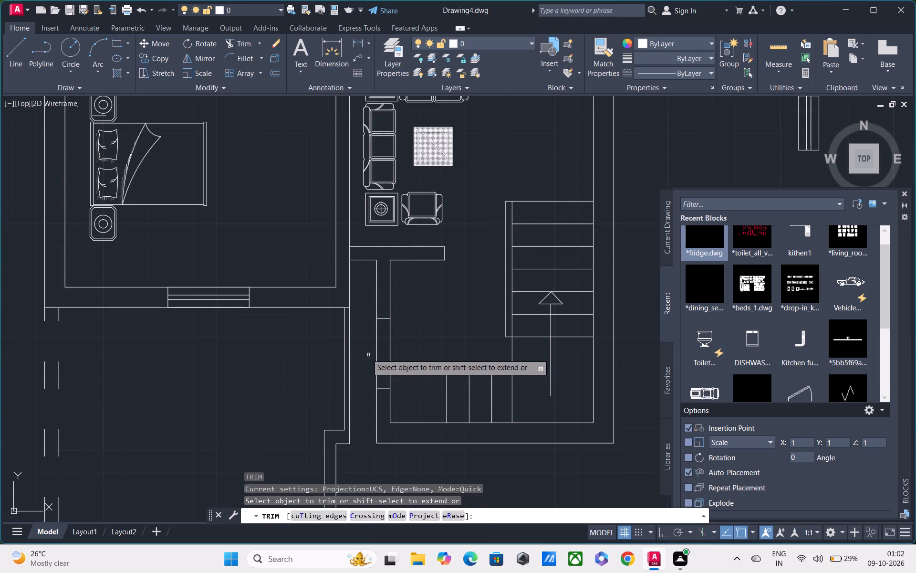
left_click_drag(366, 353, 415, 360)
middle_click_drag(410, 354, 401, 401)
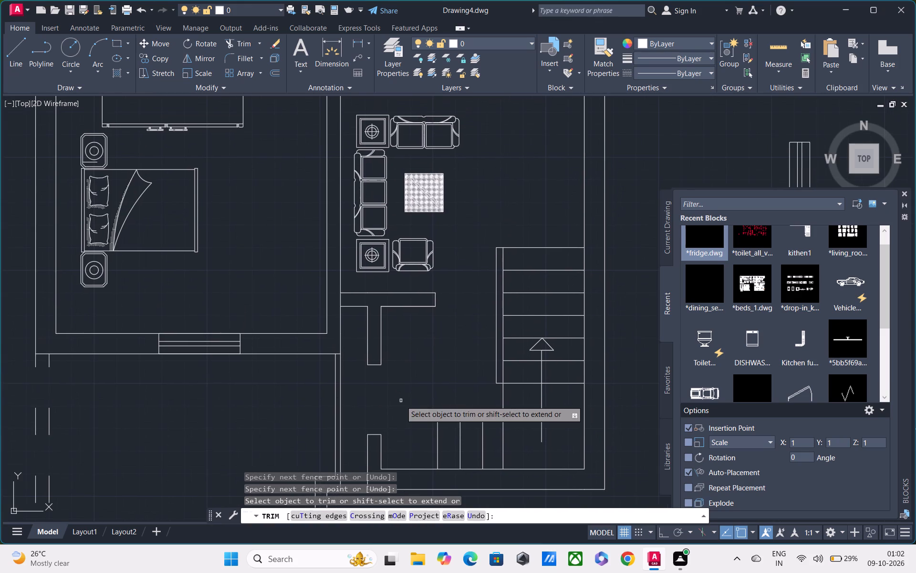
key("Escape")
Draw a line along the wall's outer face across the new opening, from one jamb's outer corner to the other's.
type("L")
key("space")
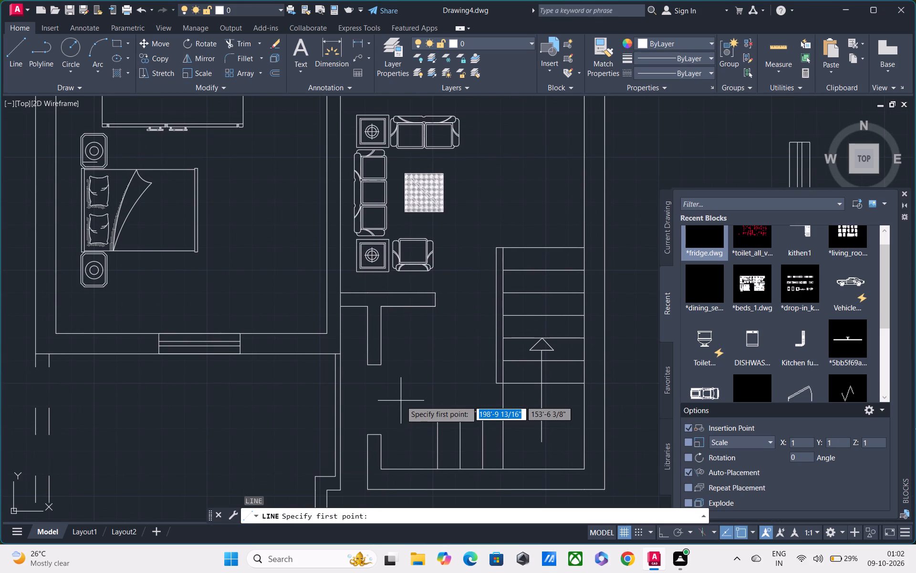
left_click(365, 363)
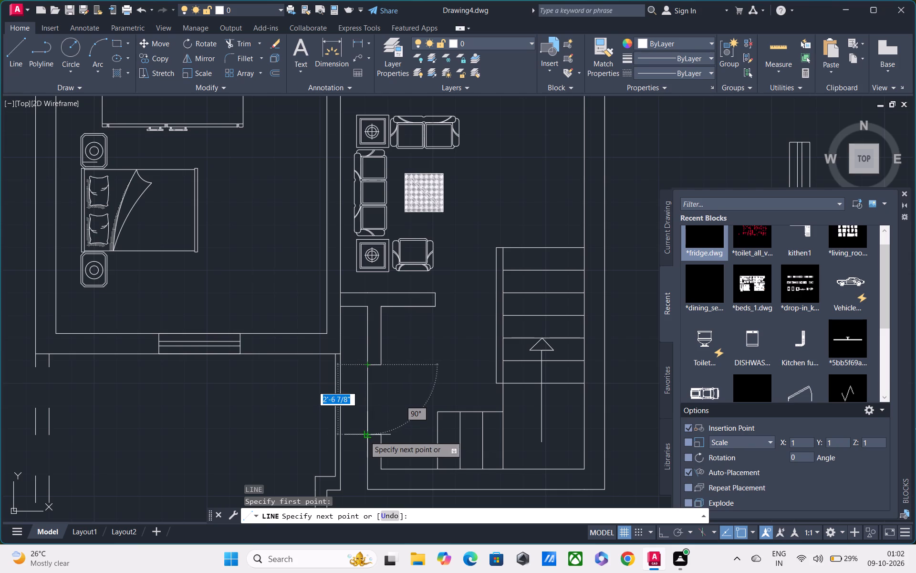
left_click(364, 436)
key("Escape")
Offset the line across the stair wall opening 4" inward.
type("O")
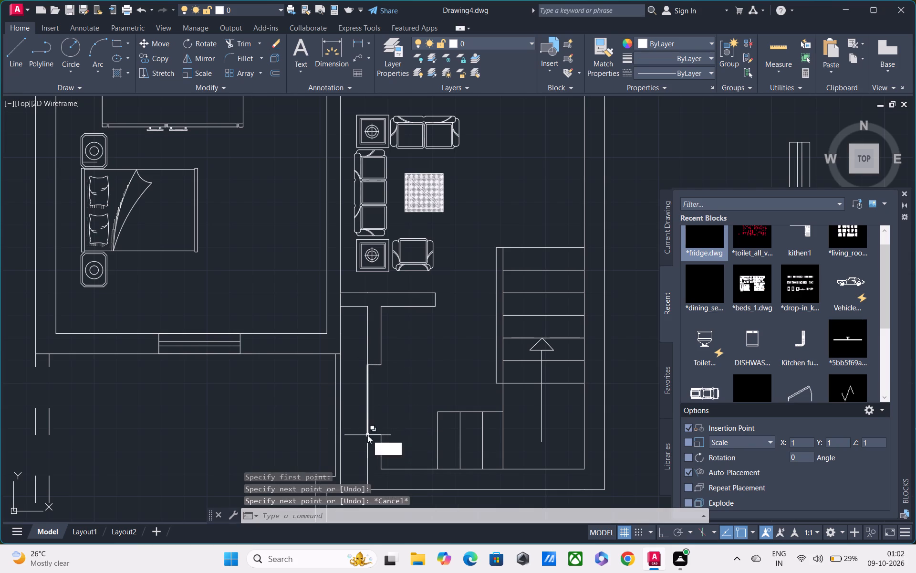
key("space")
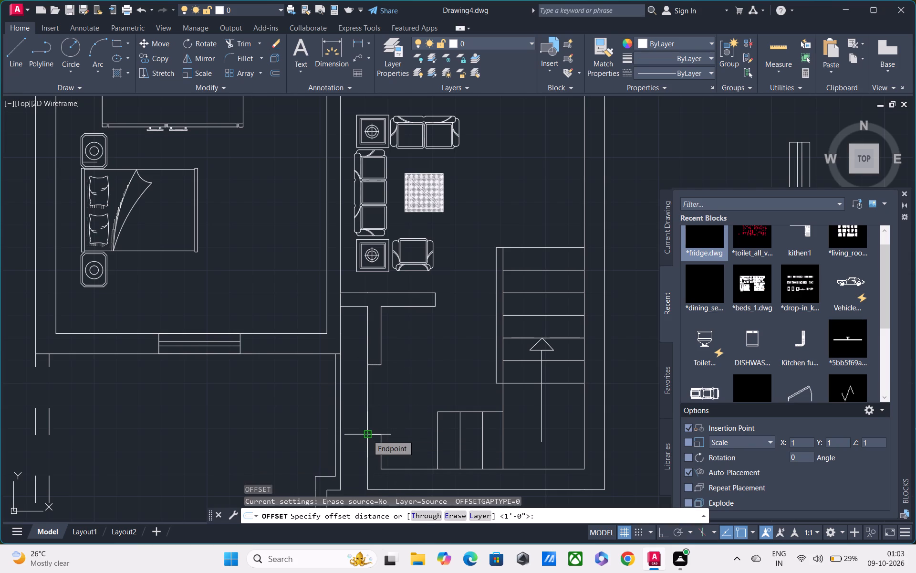
type("4\"")
key("Return")
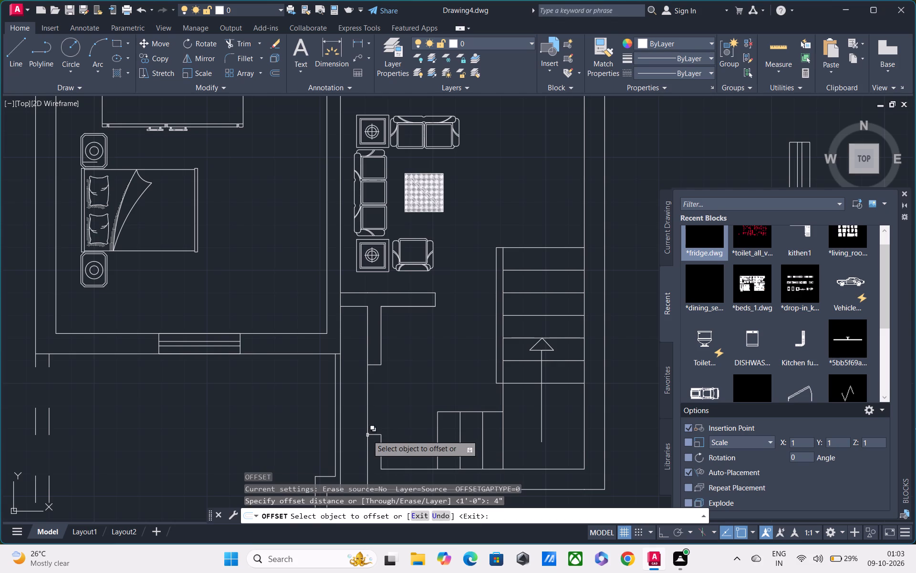
left_click(368, 400)
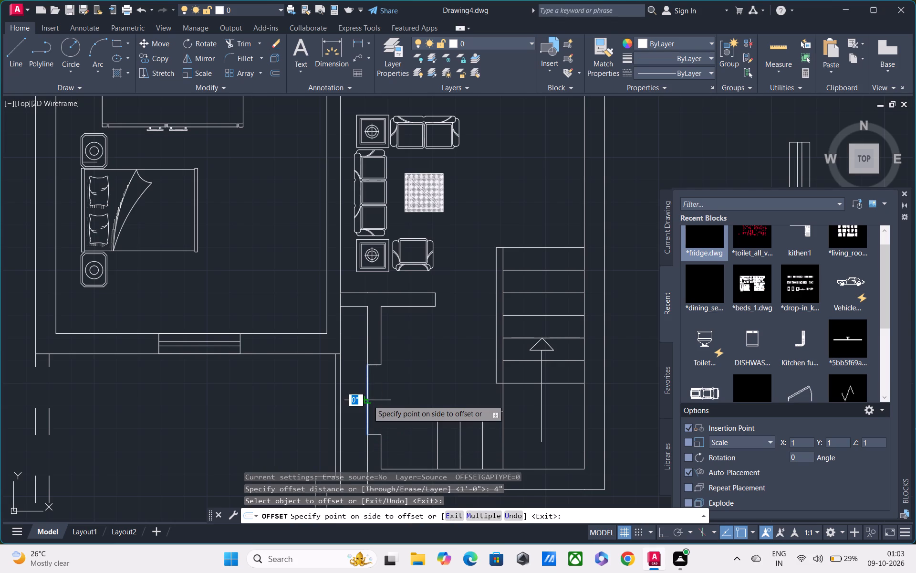
left_click(375, 403)
key("Escape")
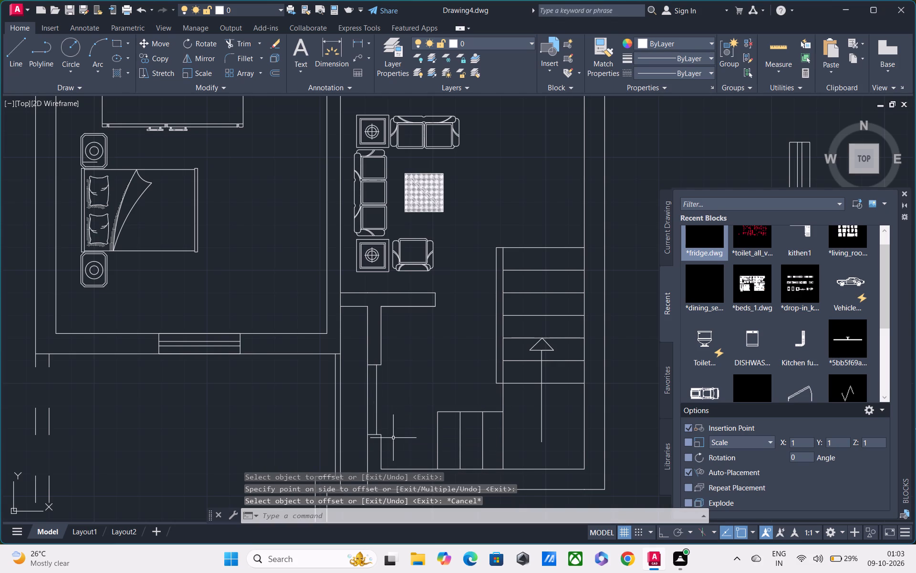
Delete all the leftover refrigerator symbols to the left of the plan, together with the spare wardrobe beside them.
middle_click_drag(393, 438, 431, 379)
scroll(432, 382, "down", 1)
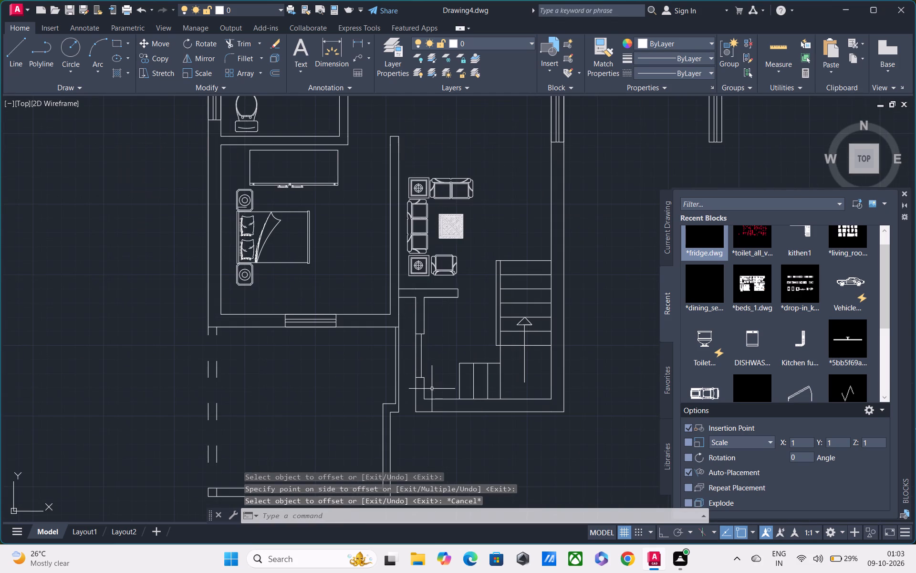
scroll(413, 418, "down", 2)
scroll(407, 426, "up", 1)
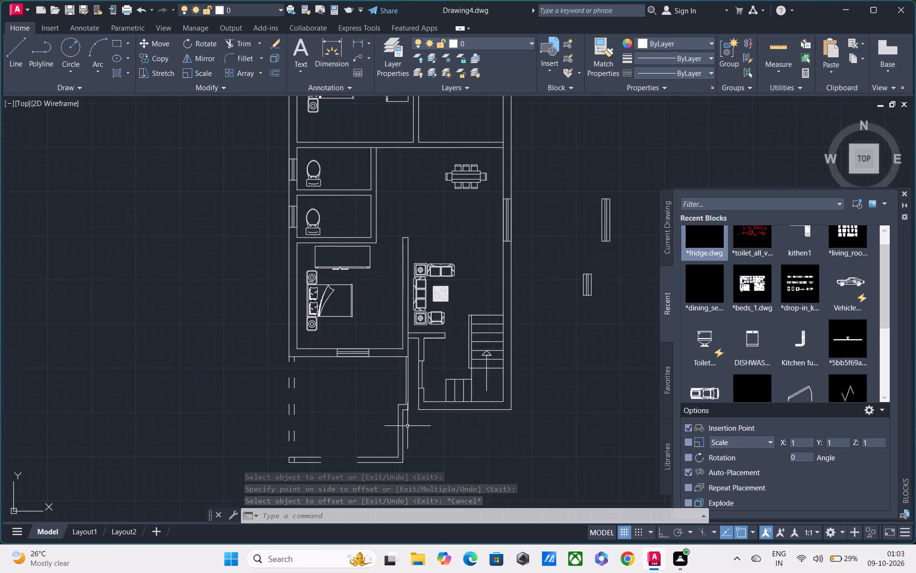
scroll(407, 426, "up", 2)
scroll(409, 418, "down", 2)
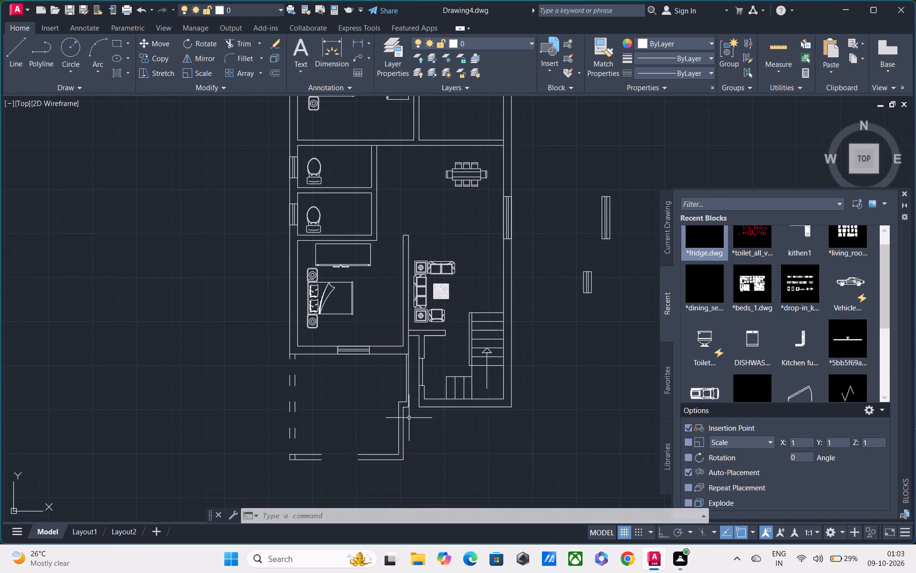
middle_click_drag(409, 418, 406, 472)
key("Escape")
middle_click_drag(439, 408, 564, 408)
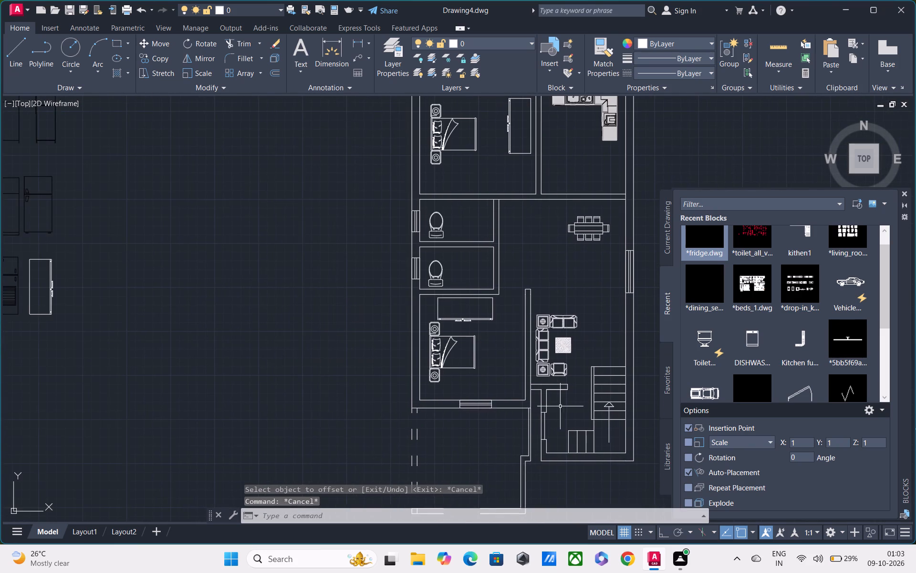
middle_click_drag(479, 377, 500, 427)
scroll(500, 425, "down", 1)
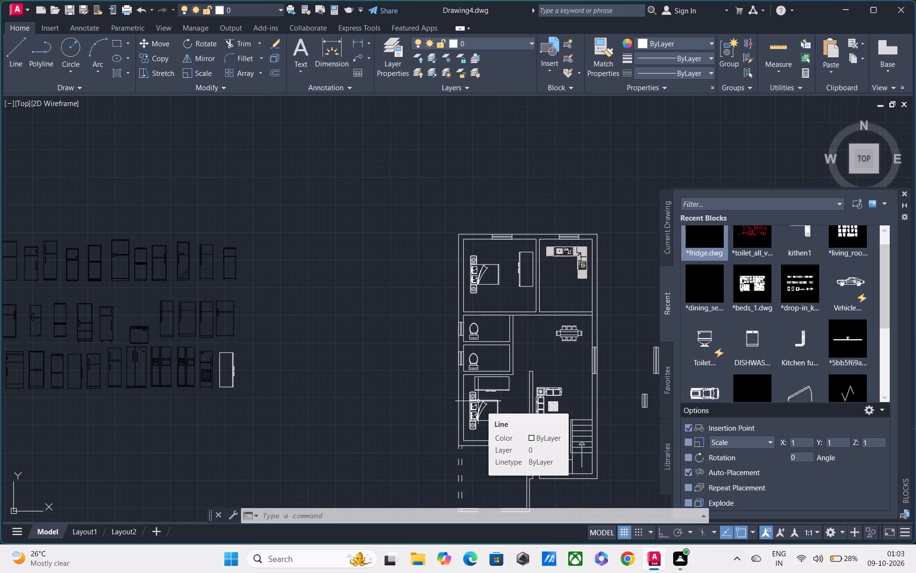
key("Escape")
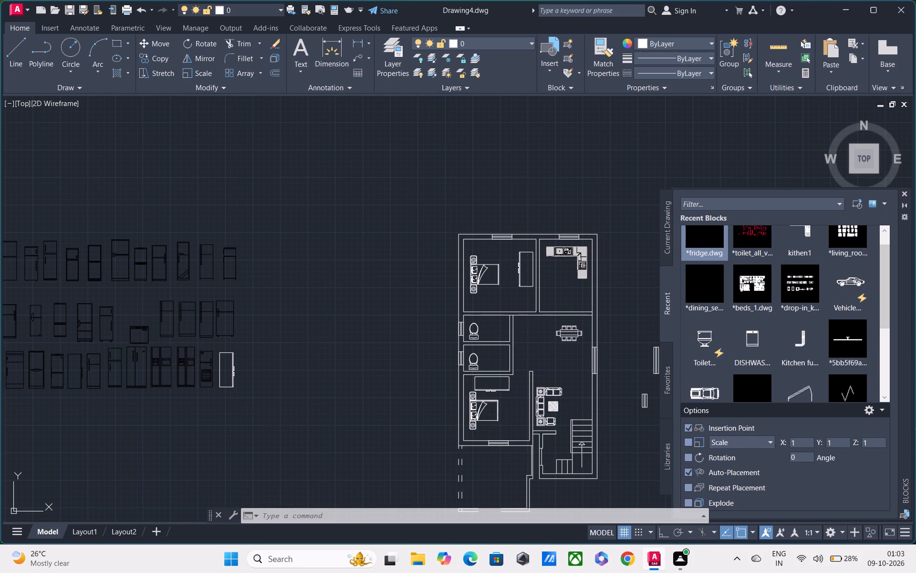
scroll(455, 307, "down", 1)
middle_click_drag(390, 323, 544, 336)
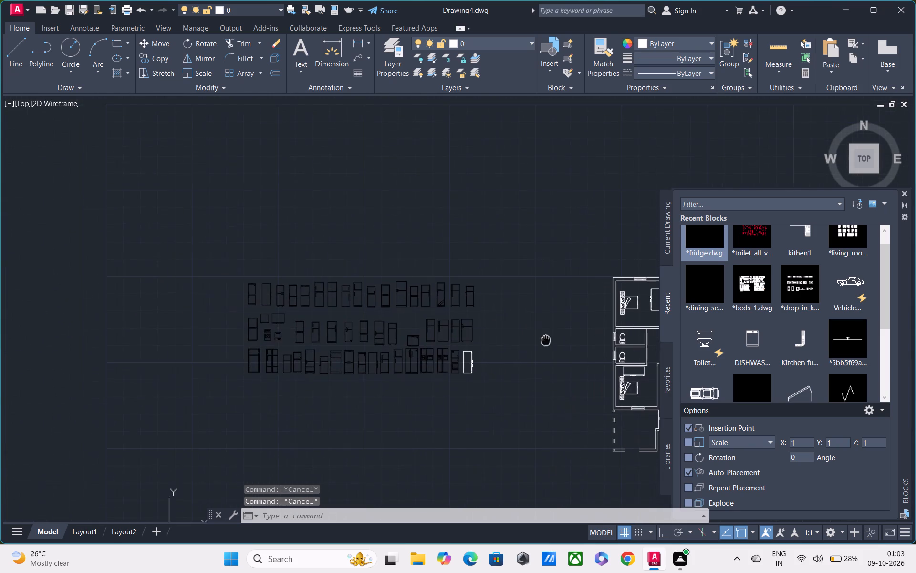
middle_click_drag(544, 336, 546, 338)
scroll(503, 312, "down", 1)
middle_click_drag(504, 312, 551, 313)
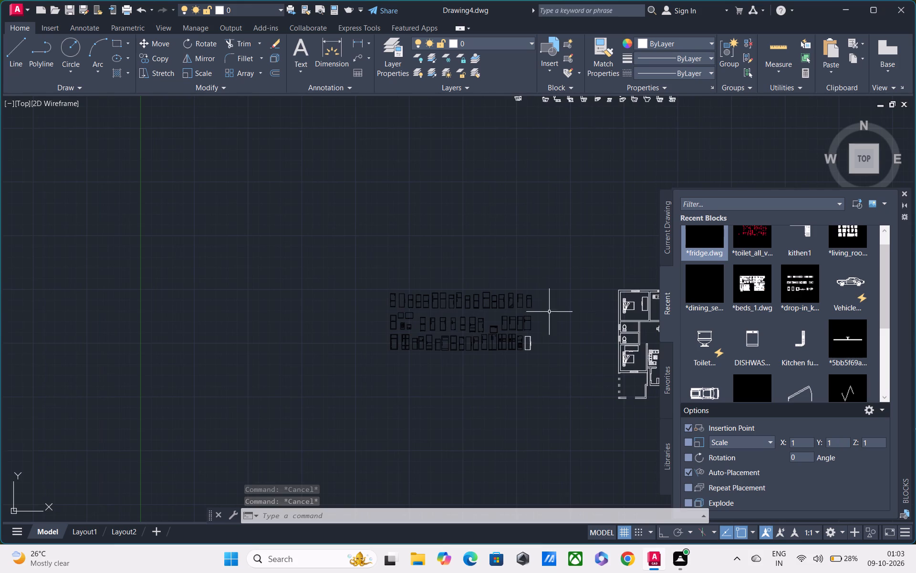
left_click_drag(336, 270, 350, 270)
left_click(586, 382)
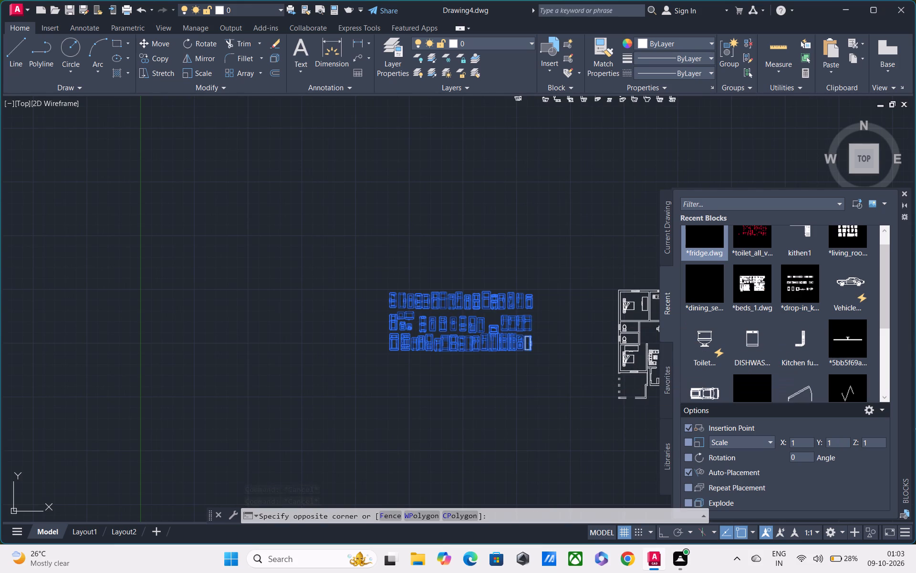
key("Delete")
Delete the leftover rows of block symbols above the plan.
middle_click_drag(585, 379, 580, 395)
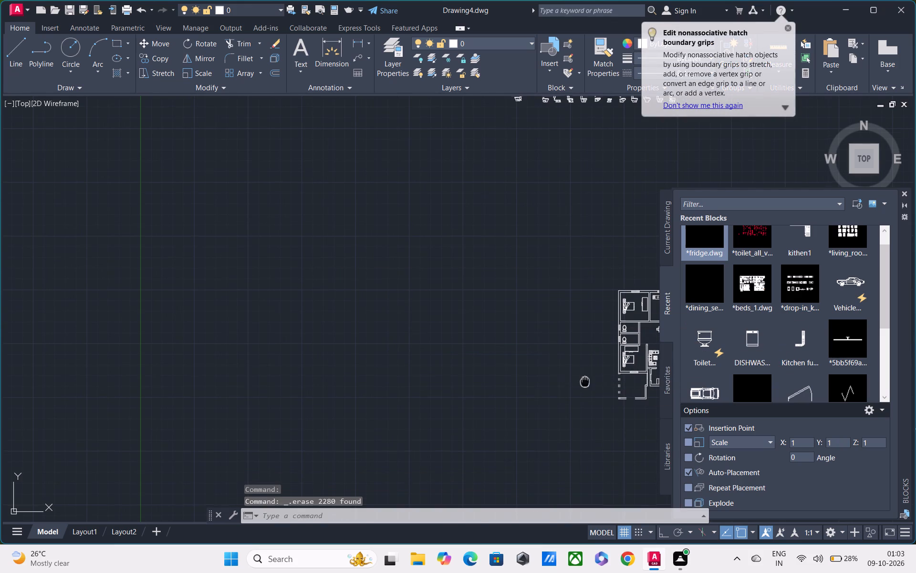
middle_click_drag(580, 395, 465, 572)
scroll(457, 399, "down", 2)
left_click_drag(406, 329, 481, 328)
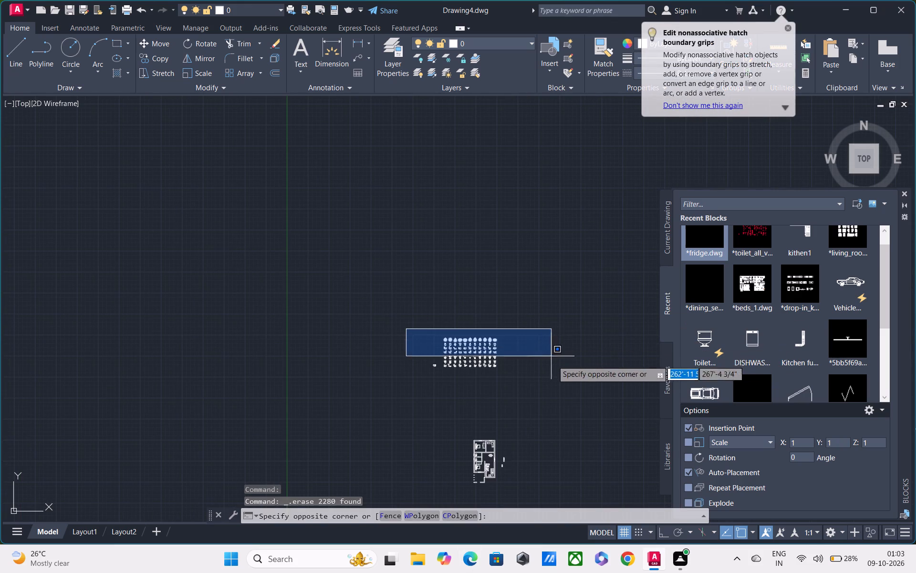
left_click(556, 389)
key("Delete")
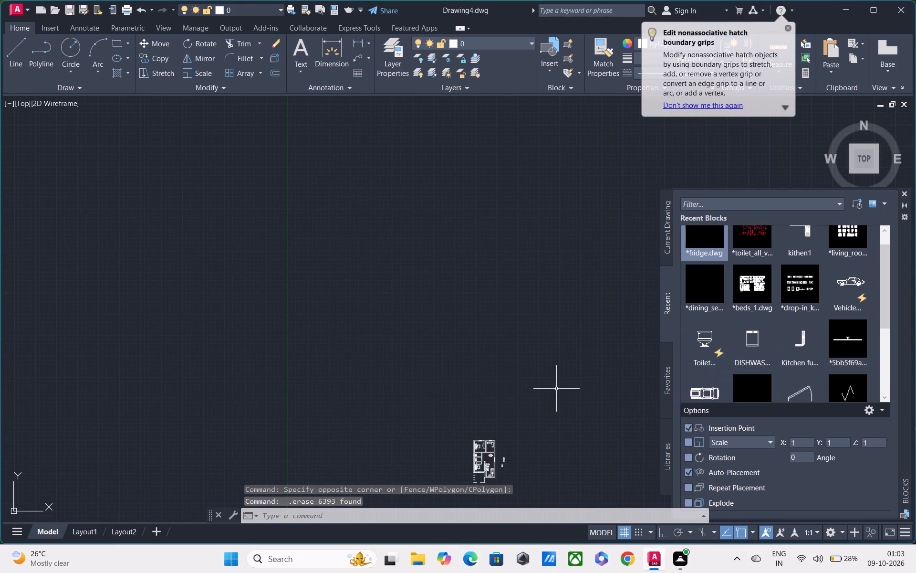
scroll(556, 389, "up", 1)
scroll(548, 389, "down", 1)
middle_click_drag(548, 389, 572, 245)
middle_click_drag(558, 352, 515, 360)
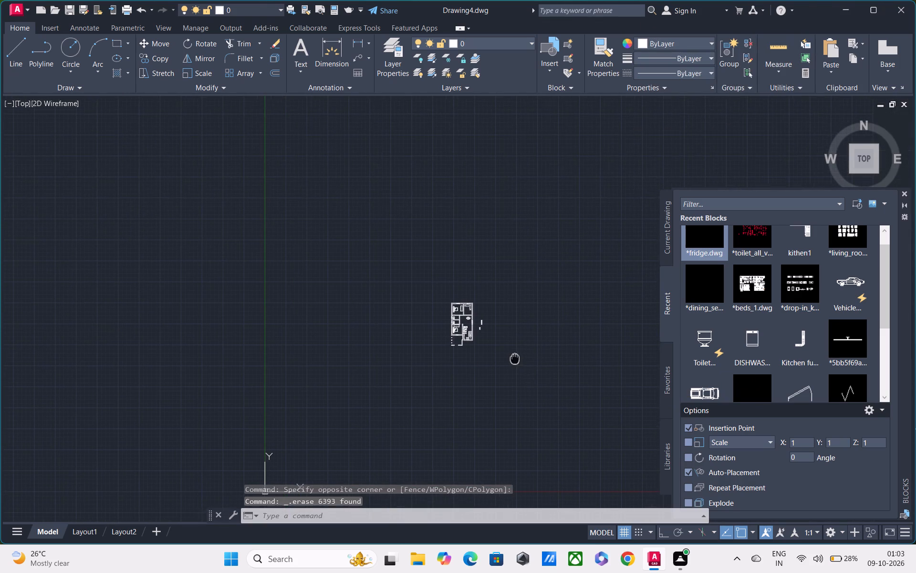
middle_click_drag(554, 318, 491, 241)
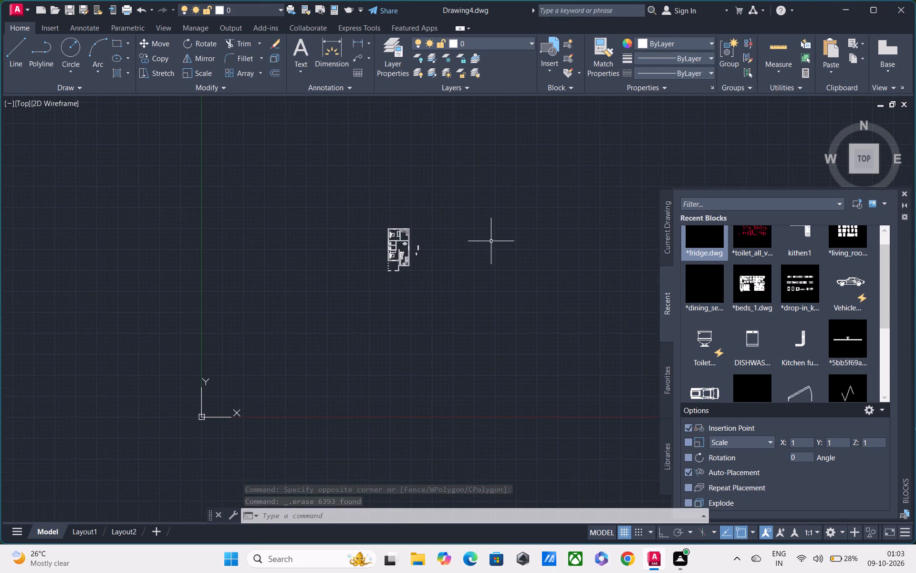
Draw a circle of 3' radius in the empty space to the right of the floor plan.
scroll(485, 246, "up", 2)
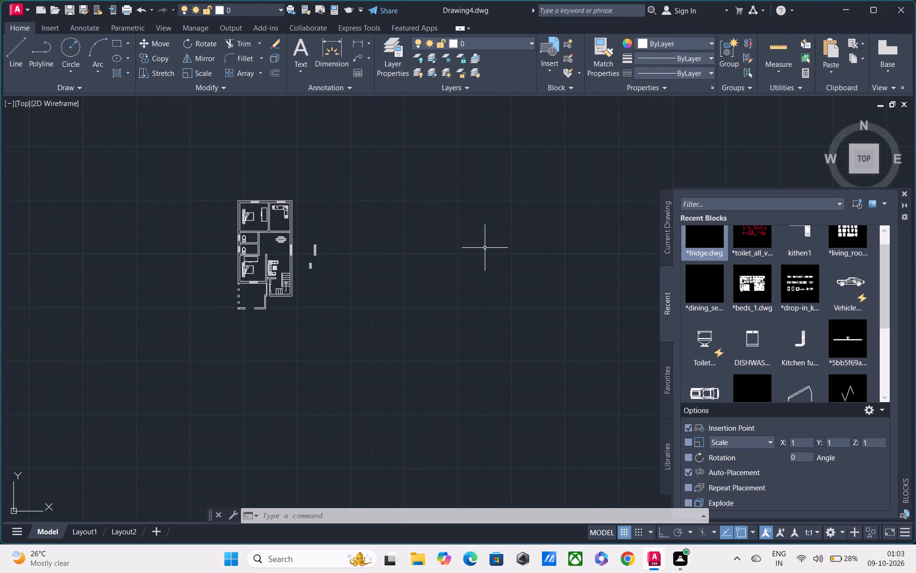
type("C")
key("space")
left_click(485, 248)
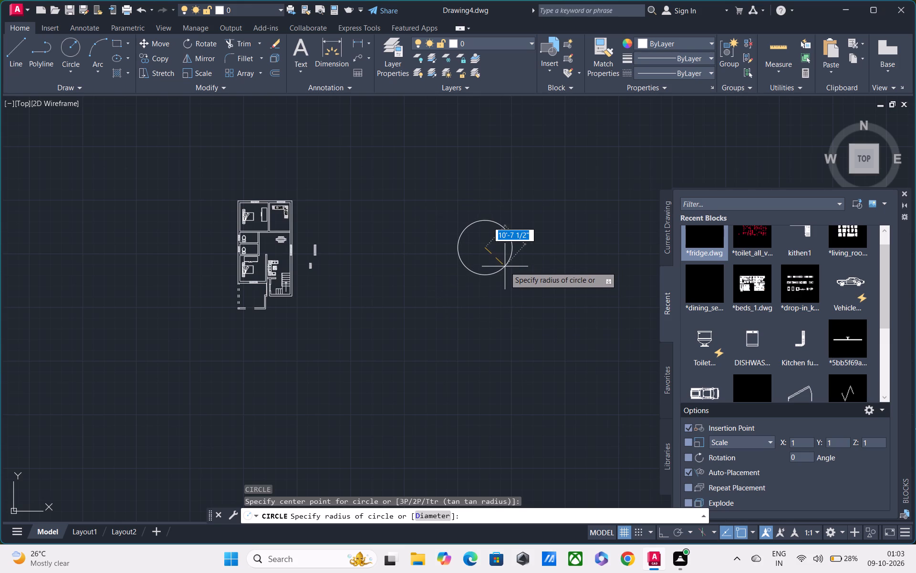
type("3'")
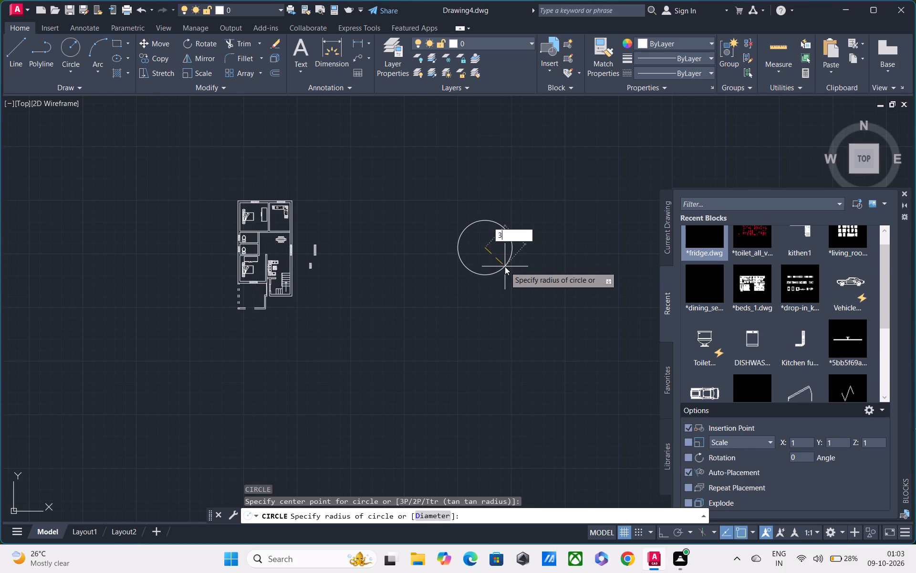
key("Return")
Draw two vertical lines from the circle's centre, one to its top quadrant and one to its bottom quadrant.
scroll(477, 261, "up", 2)
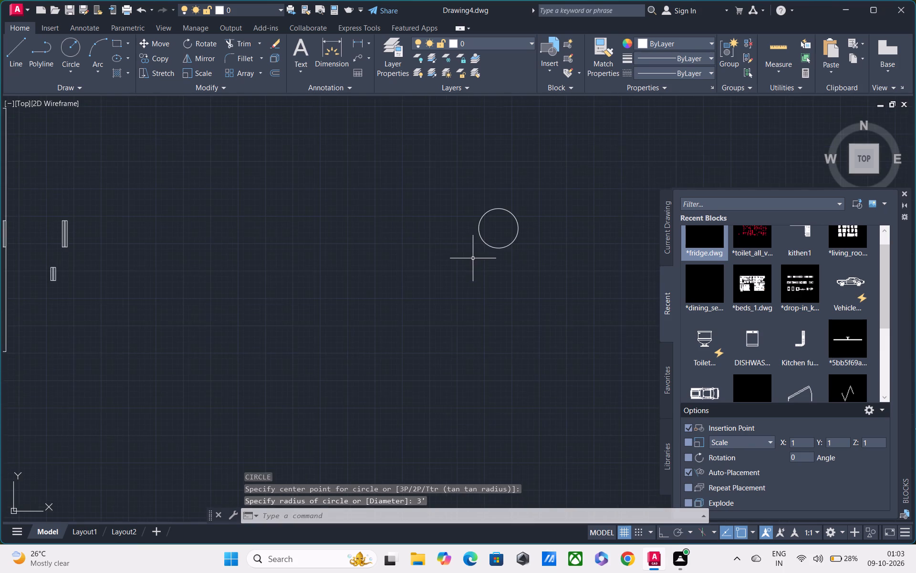
scroll(491, 240, "up", 2)
type("L")
key("space")
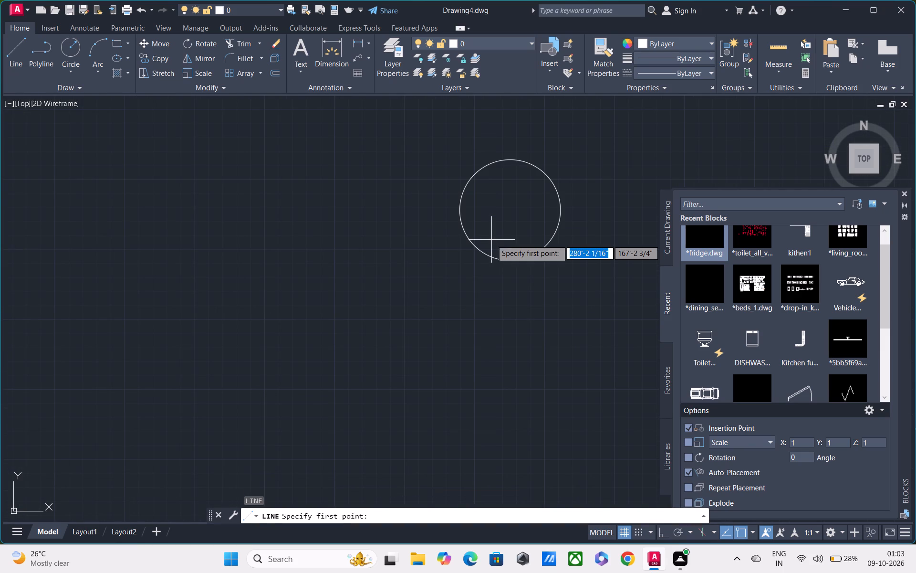
left_click(510, 212)
left_click(510, 157)
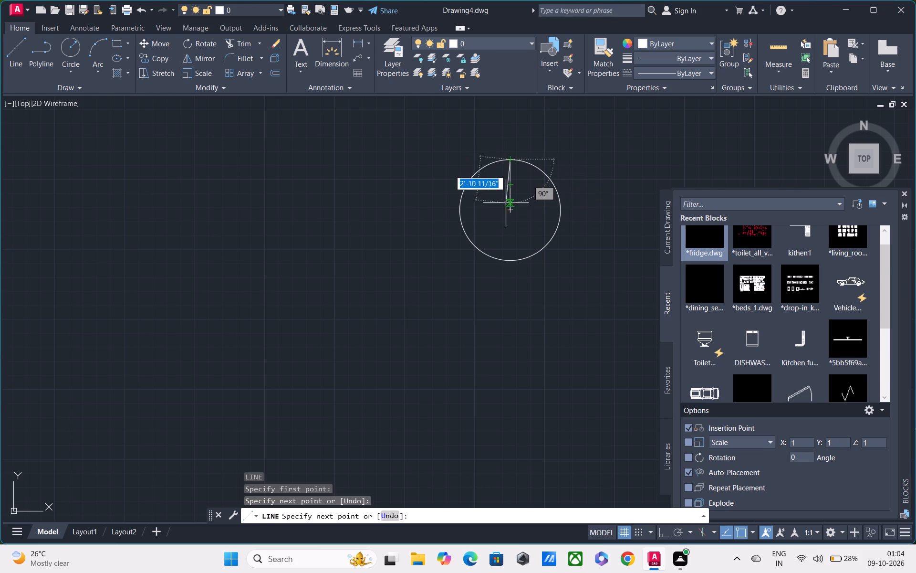
key("Escape")
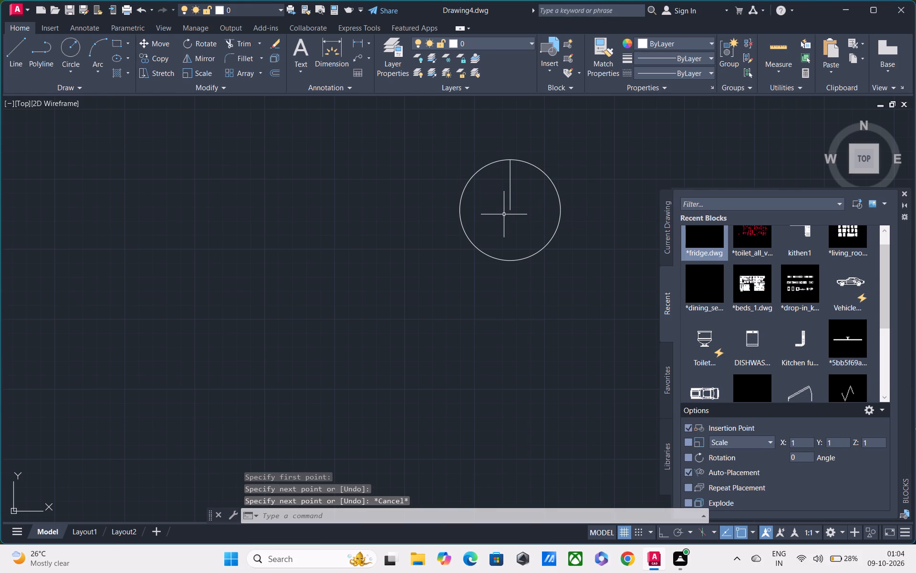
type("L")
key("space")
left_click_drag(507, 211, 507, 215)
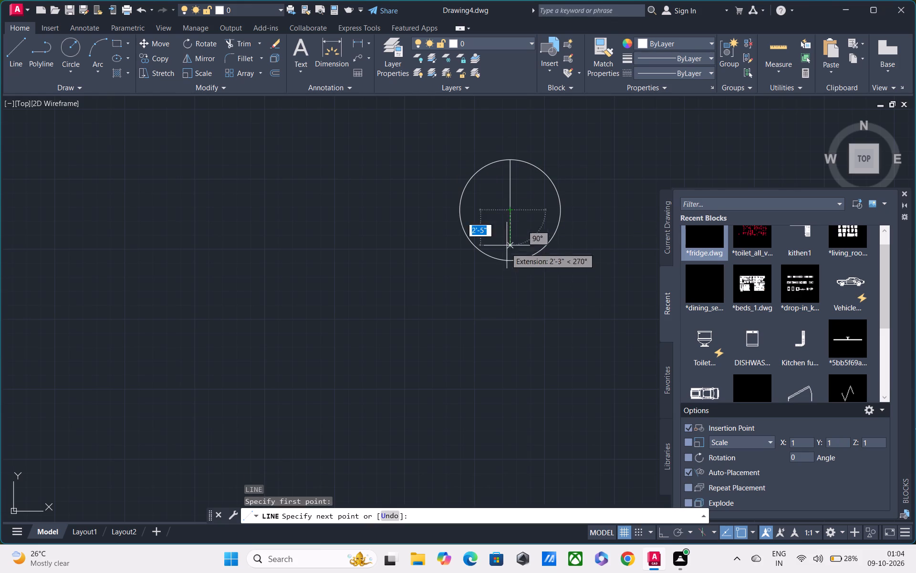
left_click(510, 262)
key("Escape")
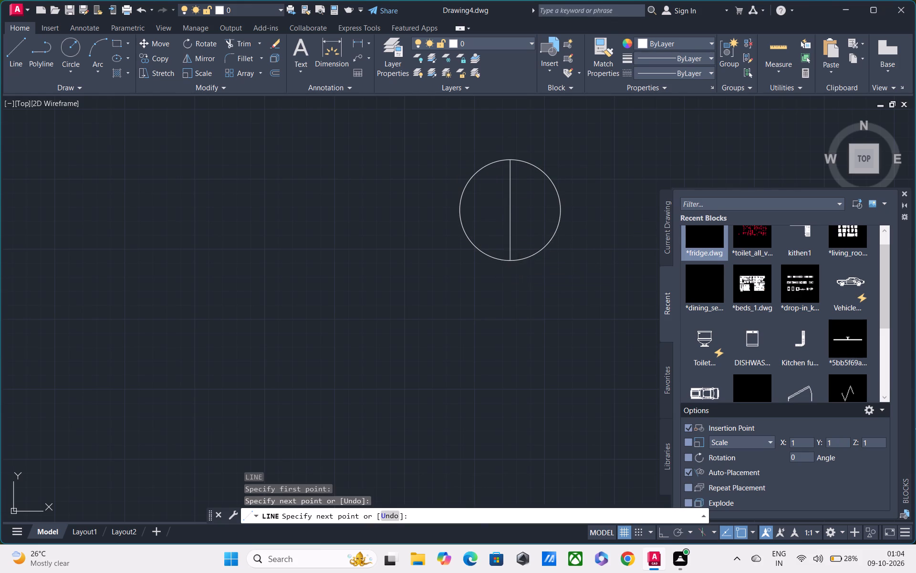
Draw a horizontal line across the circle from its left quadrant to its right quadrant.
type("L")
key("space")
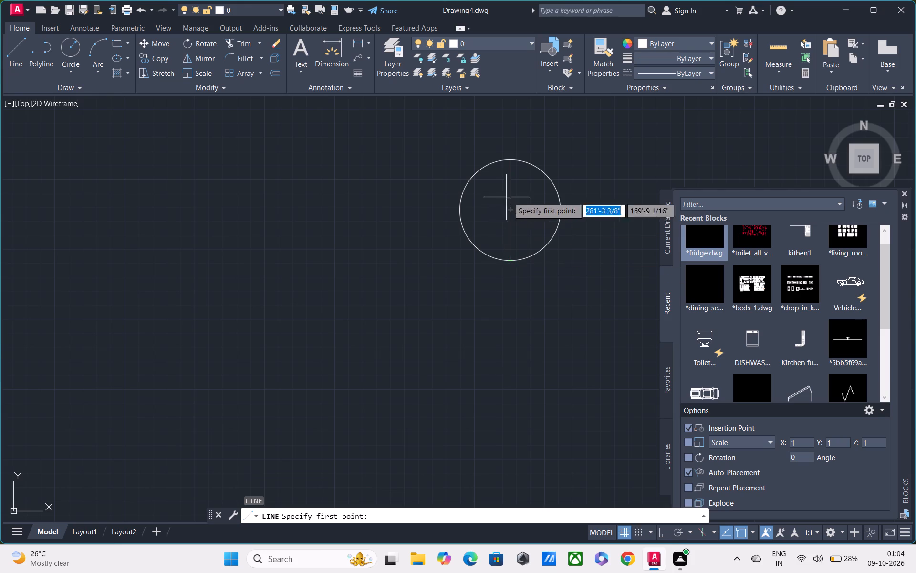
left_click(463, 212)
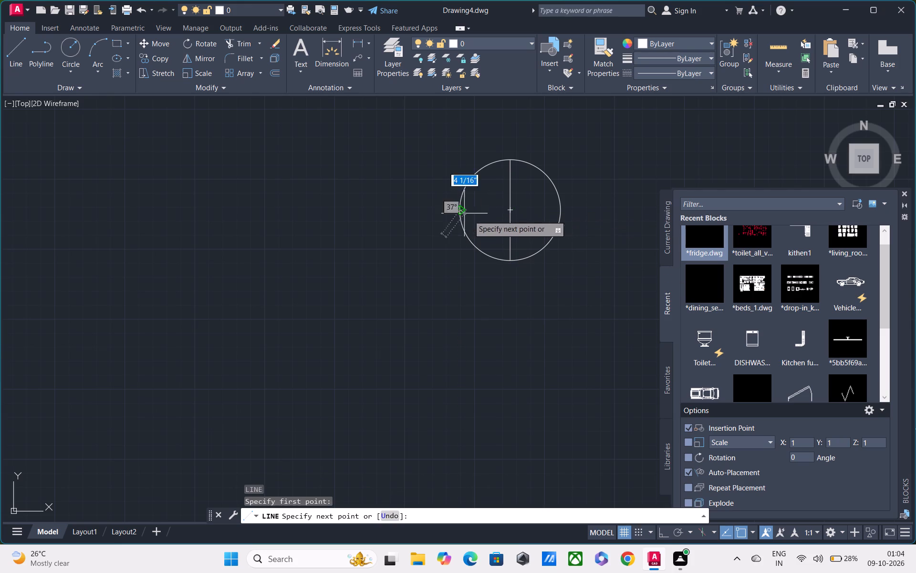
left_click(562, 208)
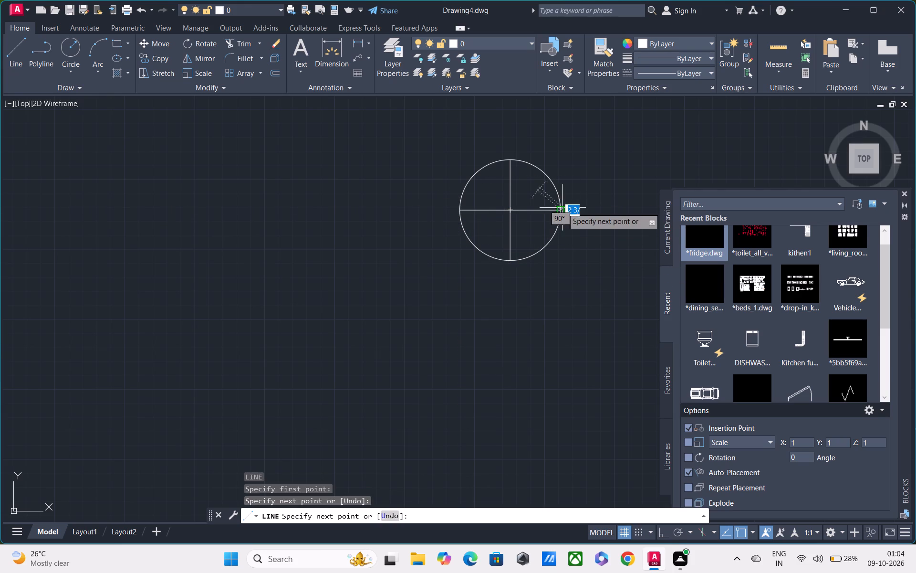
key("Escape")
key("Escape")
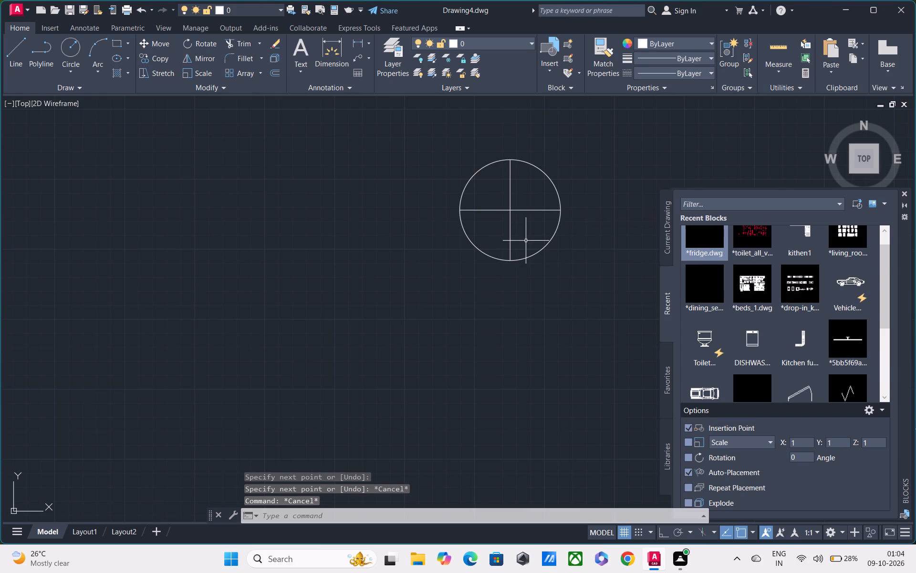
Trim the circle and its dividing lines down to the upper-left quarter to form a door swing.
type("TR")
key("space")
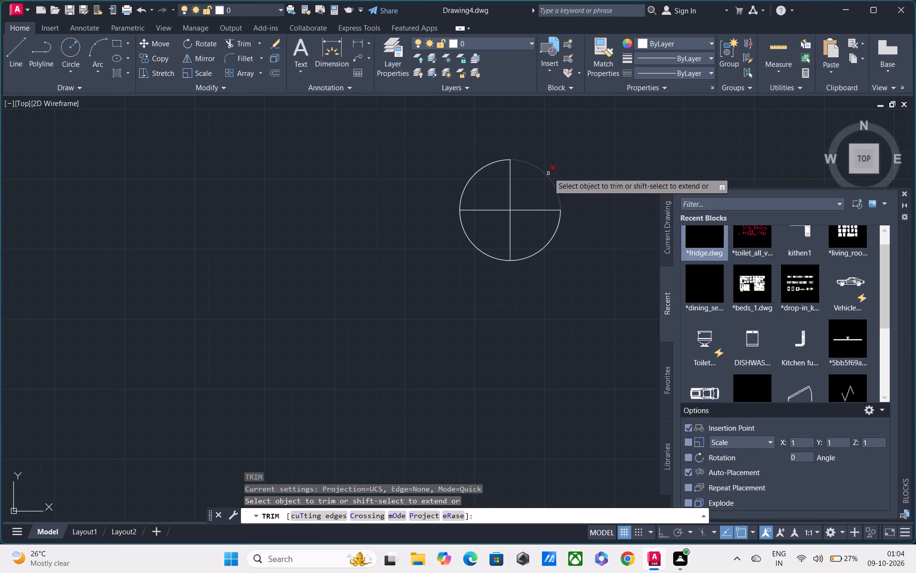
left_click_drag(546, 152, 506, 274)
left_click_drag(526, 246, 424, 252)
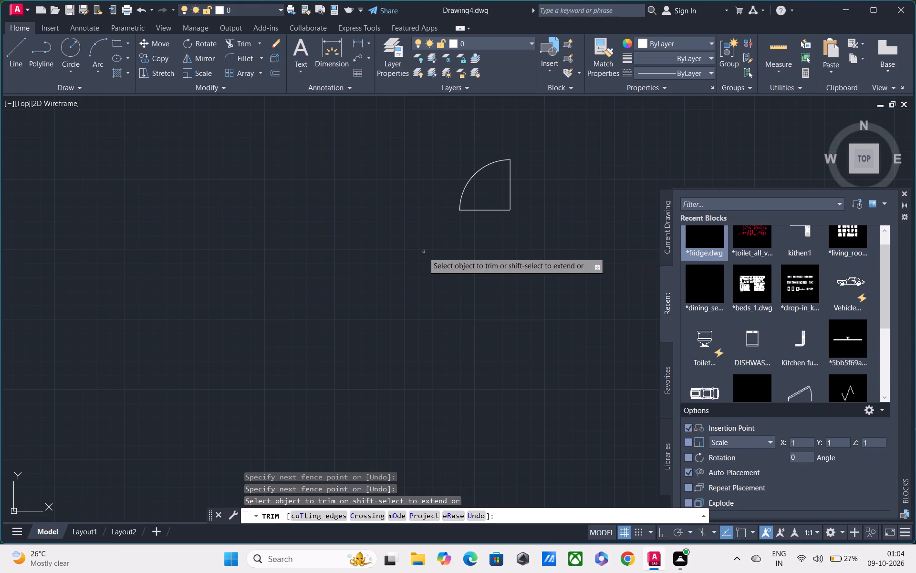
key("Escape")
Offset the quarter circle's vertical line 3" inward to give the door leaf its thickness.
type("O")
key("space")
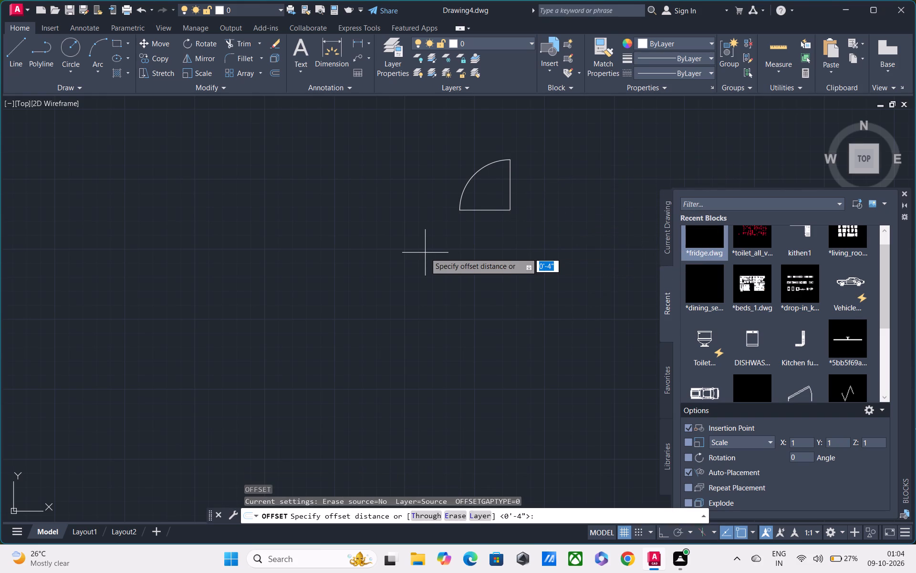
type("3\"")
key("Return")
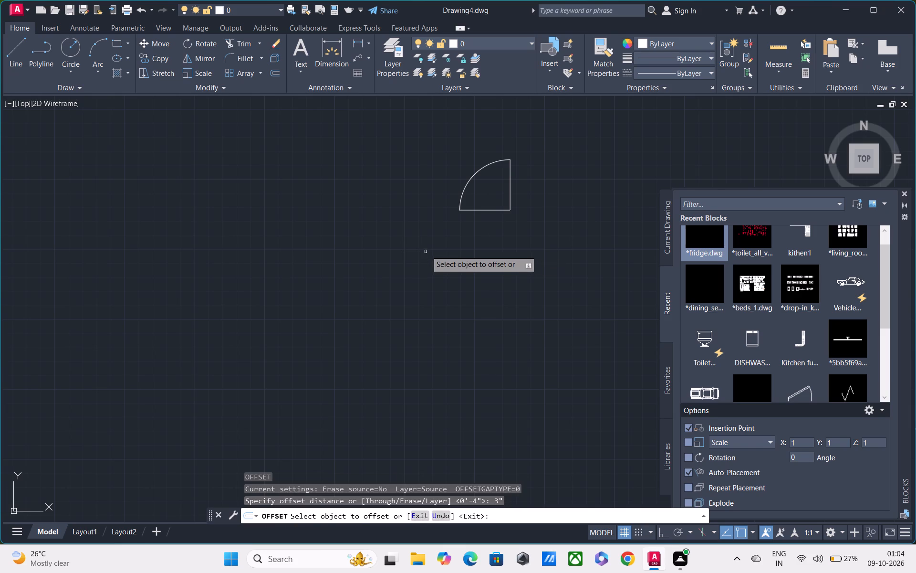
left_click(509, 177)
left_click(499, 183)
key("Escape")
key("Escape")
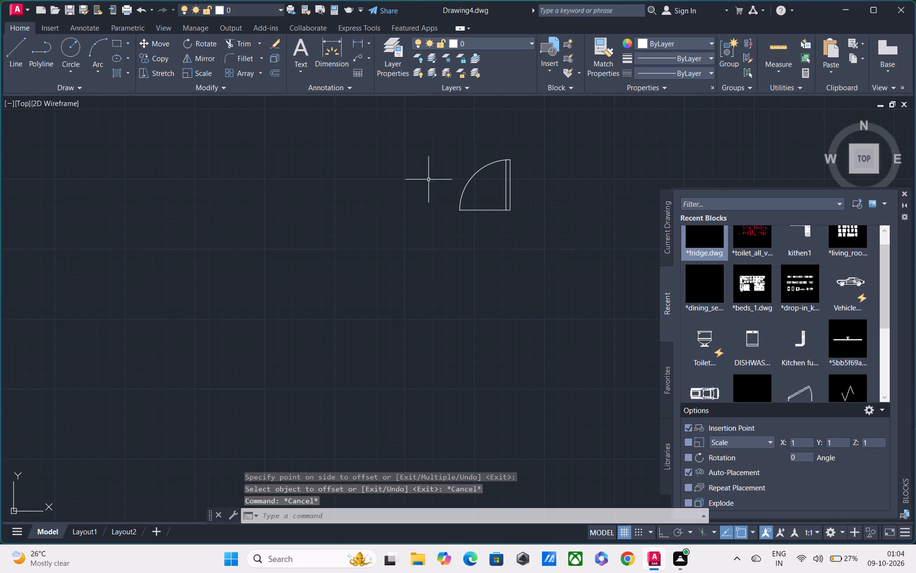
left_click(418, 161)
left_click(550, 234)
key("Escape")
Copy the whole door symbol by its lower-right corner to the upper-left bedroom's lower-right corner, on the bottom wall's outer face.
left_click_drag(442, 129, 500, 145)
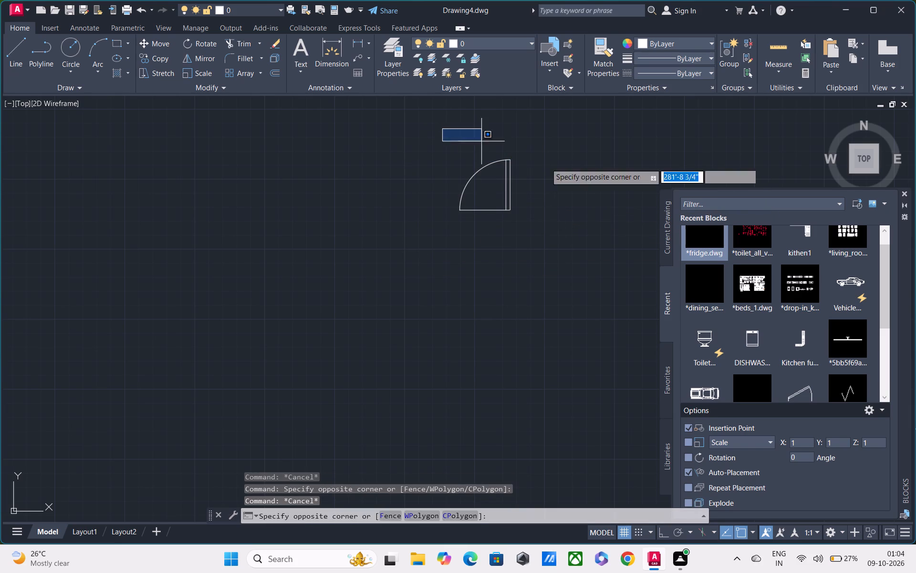
left_click(552, 246)
type("CO")
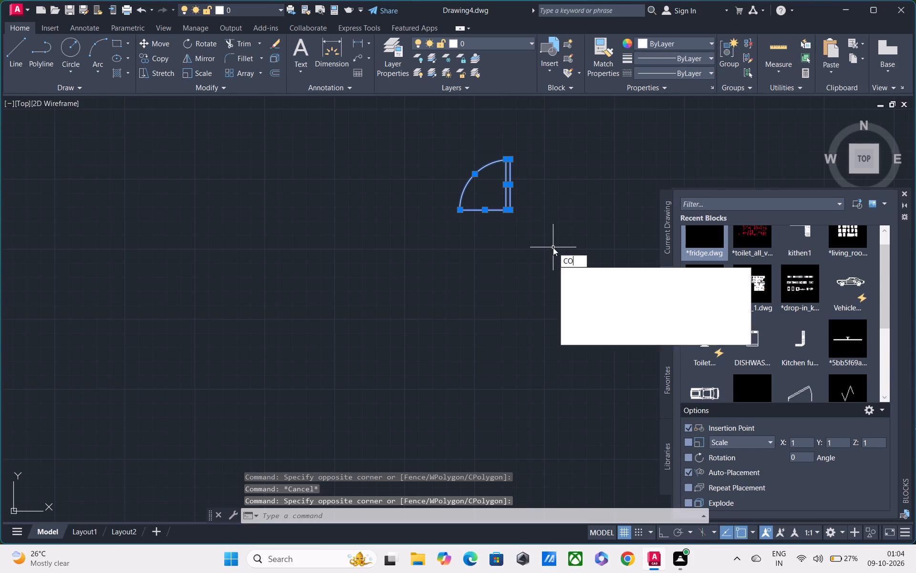
key("space")
left_click(512, 209)
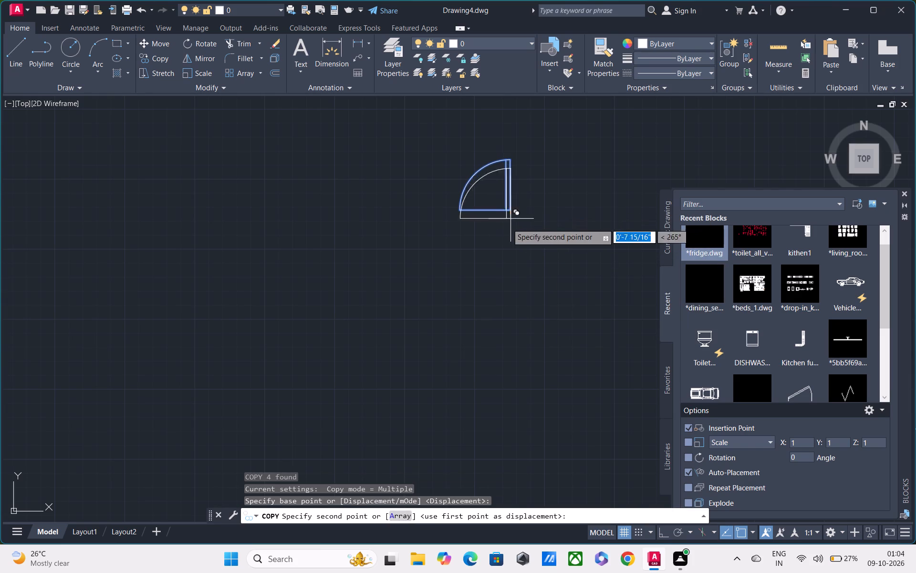
scroll(467, 237, "down", 3)
middle_click_drag(469, 238, 539, 238)
middle_click_drag(284, 235, 694, 267)
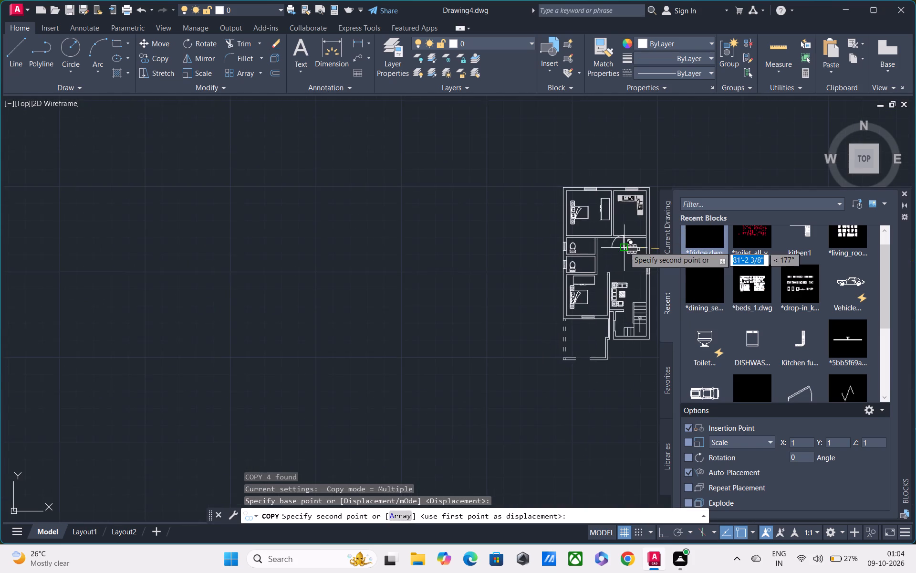
scroll(624, 246, "up", 2)
middle_click_drag(593, 239, 566, 257)
scroll(552, 240, "up", 1)
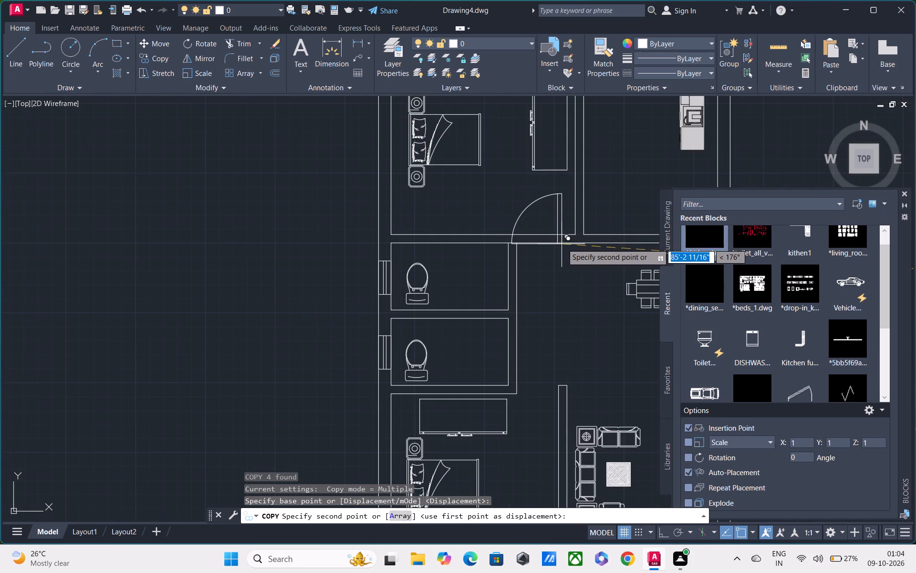
scroll(574, 245, "up", 2)
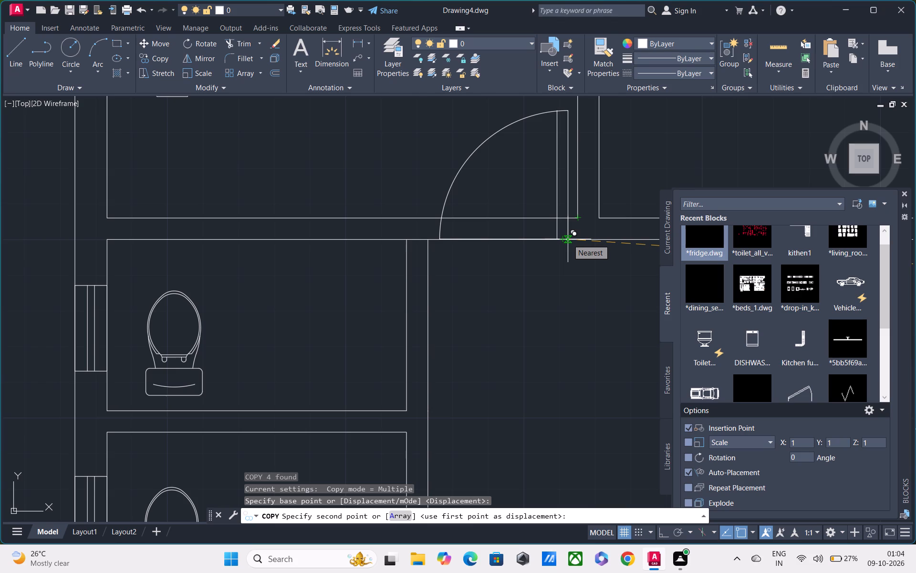
scroll(568, 239, "up", 1)
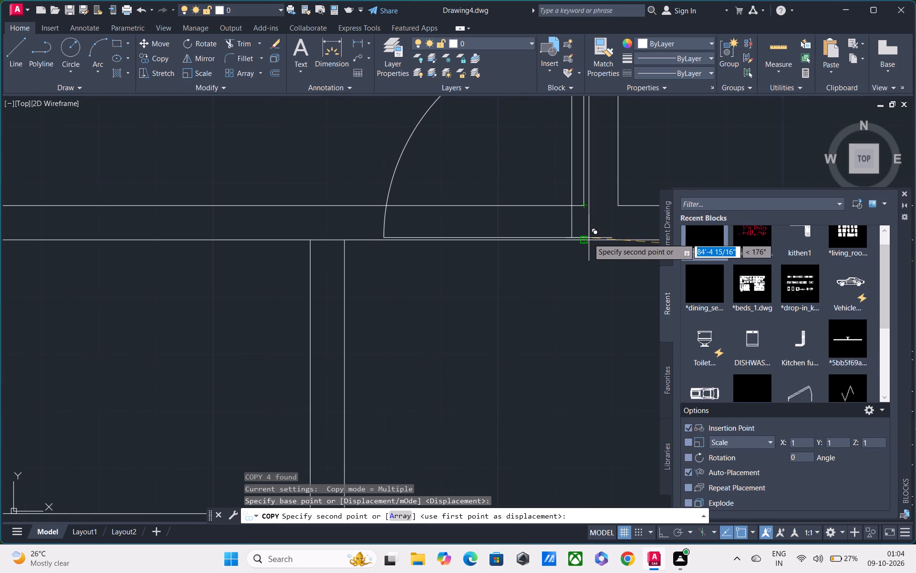
left_click(587, 241)
key("Escape")
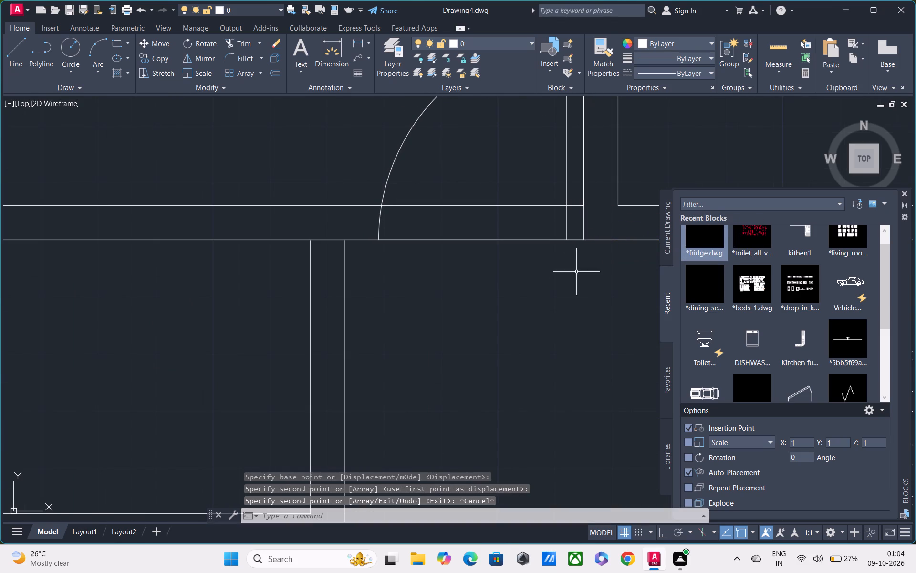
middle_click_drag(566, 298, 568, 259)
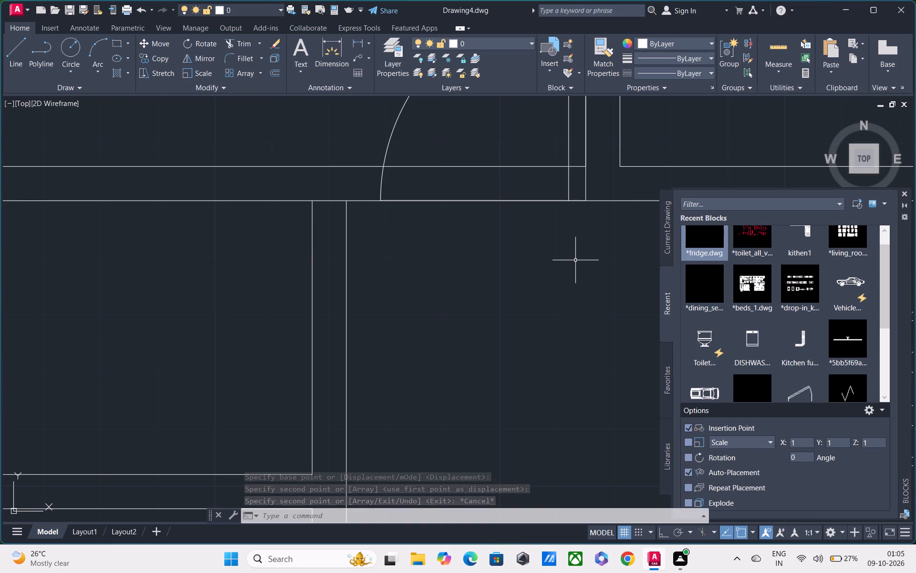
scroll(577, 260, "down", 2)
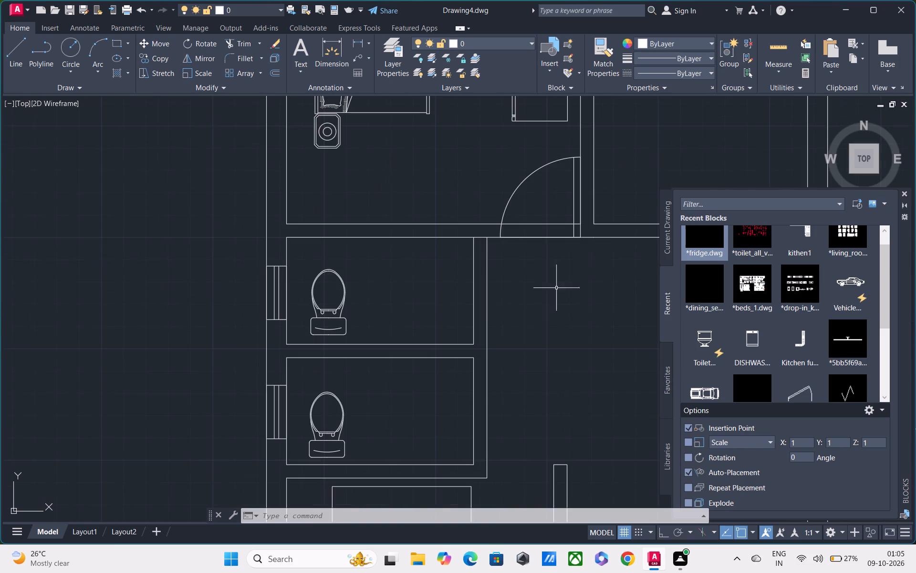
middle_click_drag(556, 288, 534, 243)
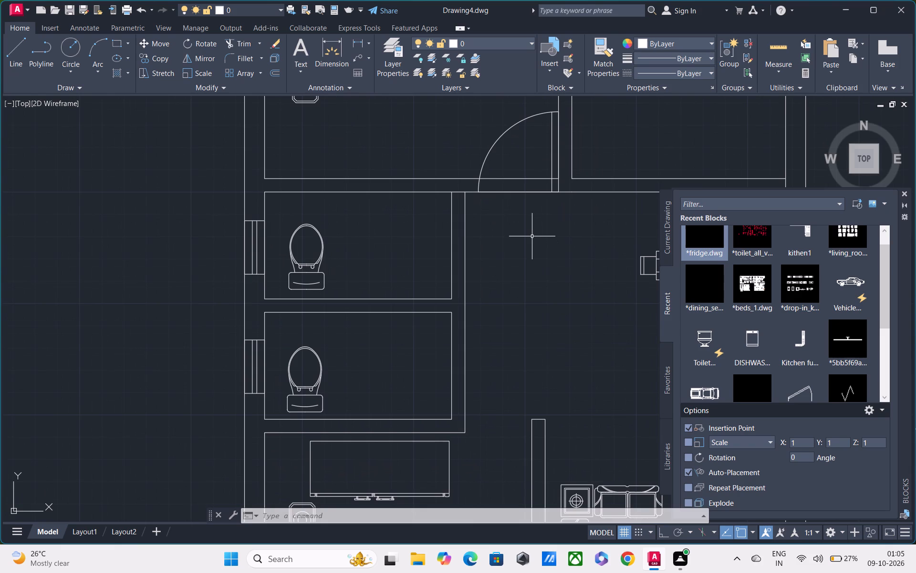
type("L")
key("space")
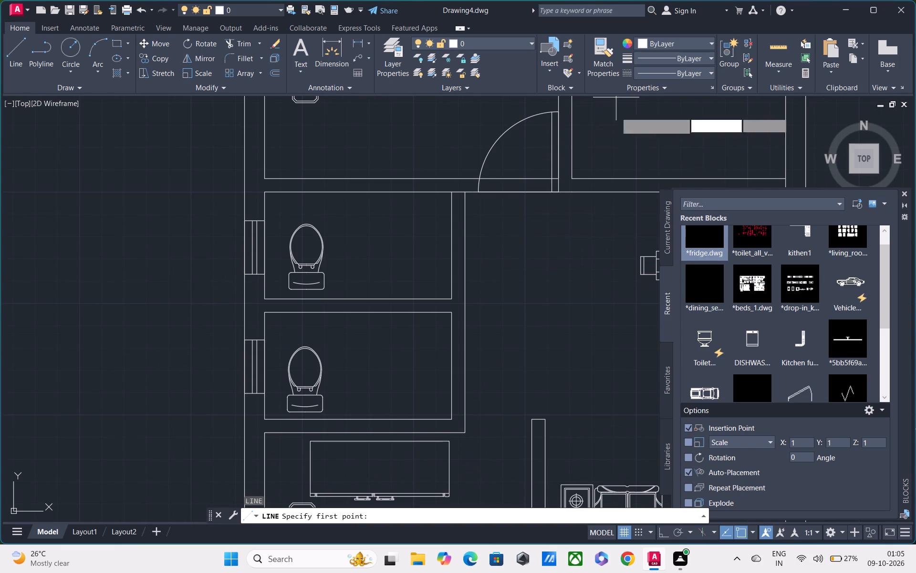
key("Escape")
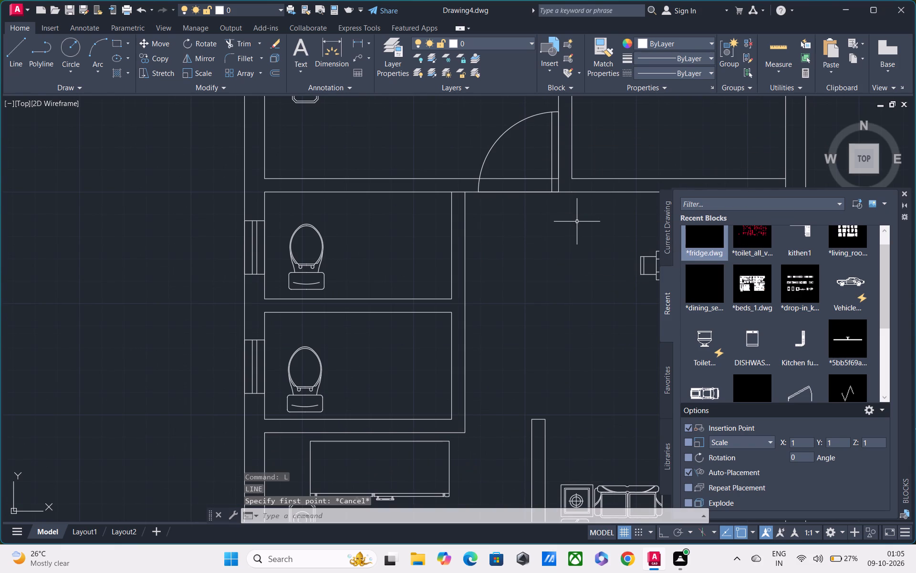
Offset the right-hand wall line of both toilets 6" inward to form a new inner face.
type("O")
key("space")
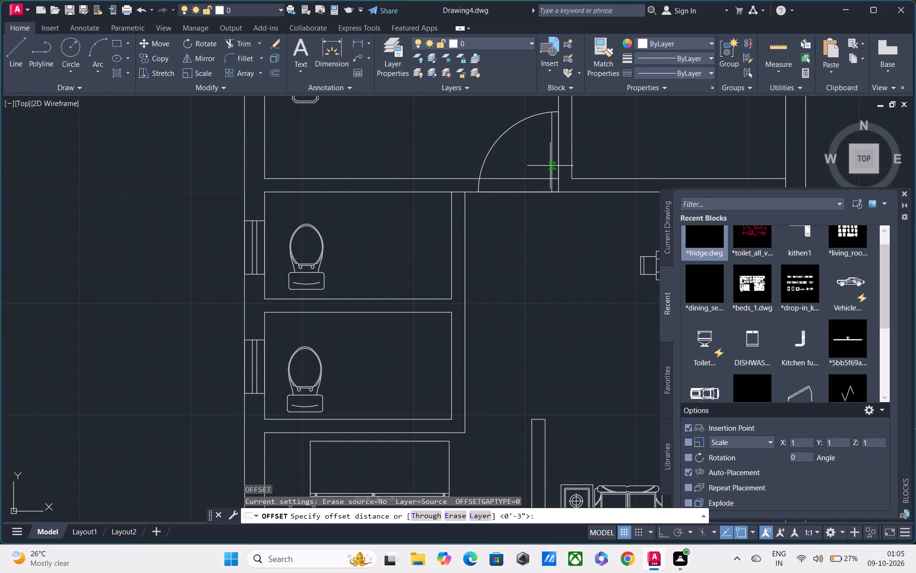
key("3")
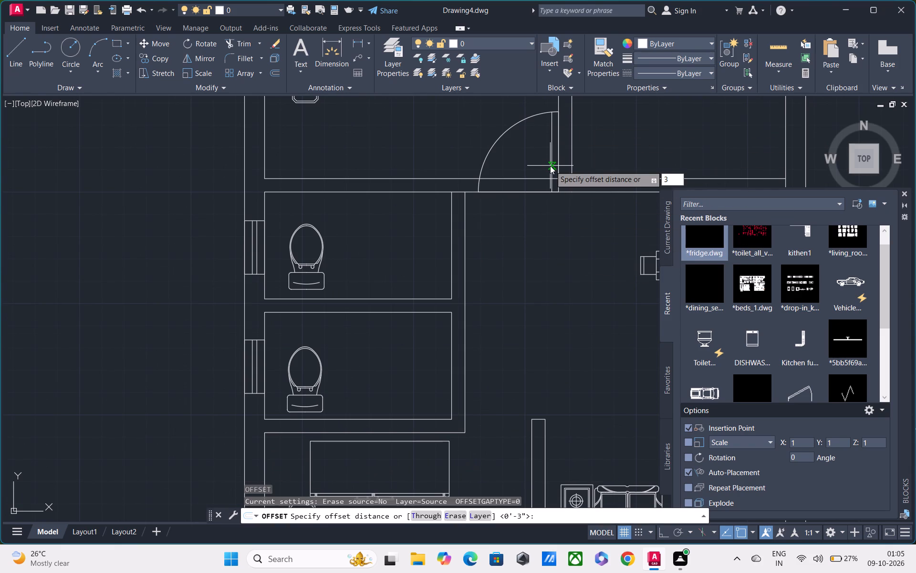
key("BackSpace")
type("6\"")
key("Return")
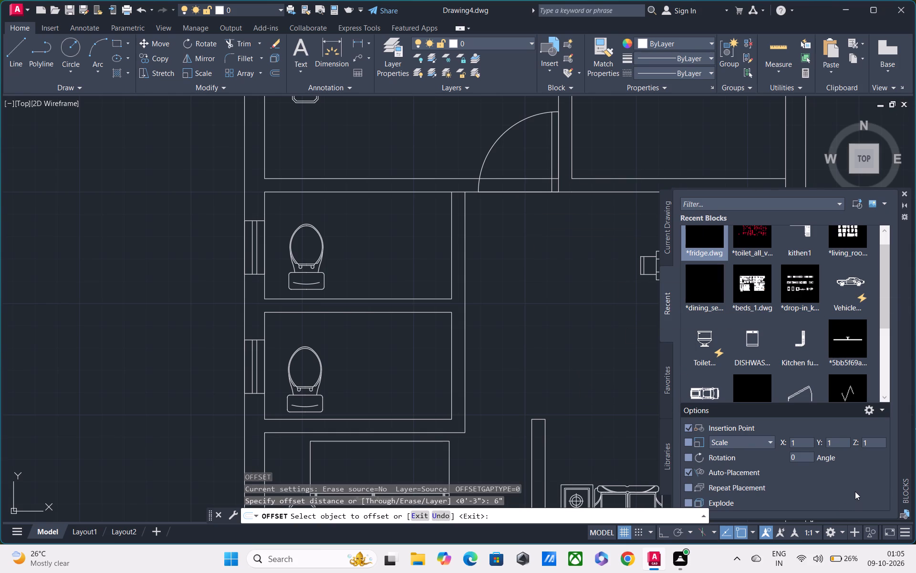
left_click(453, 243)
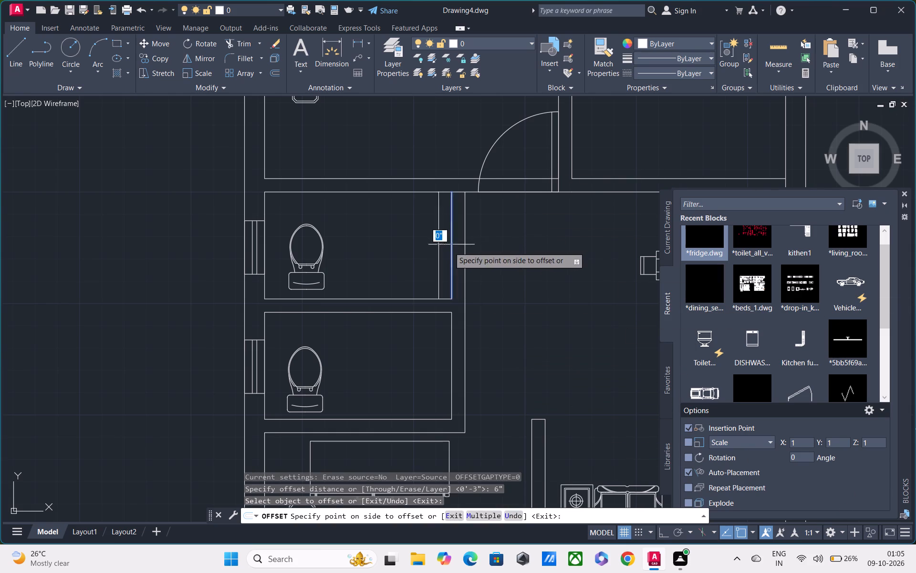
left_click(430, 254)
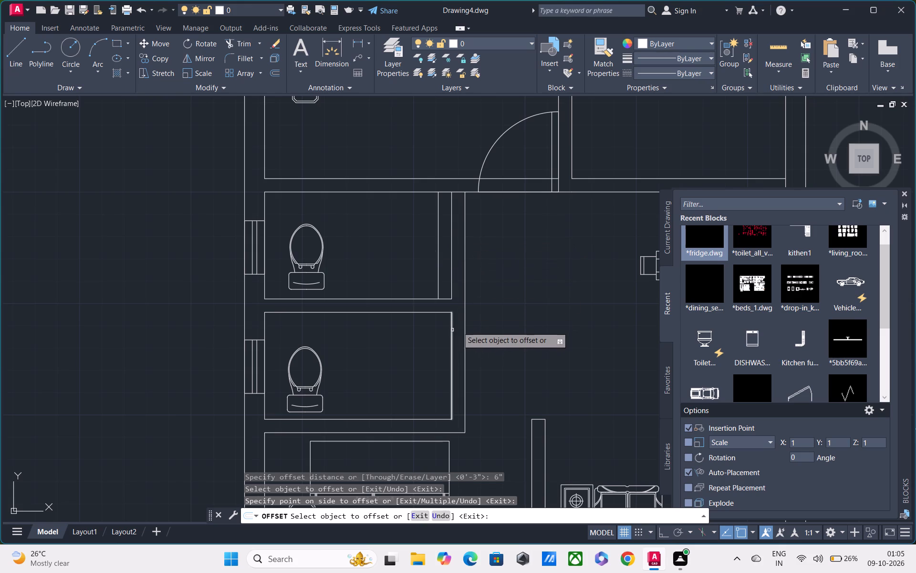
left_click(452, 333)
left_click(433, 348)
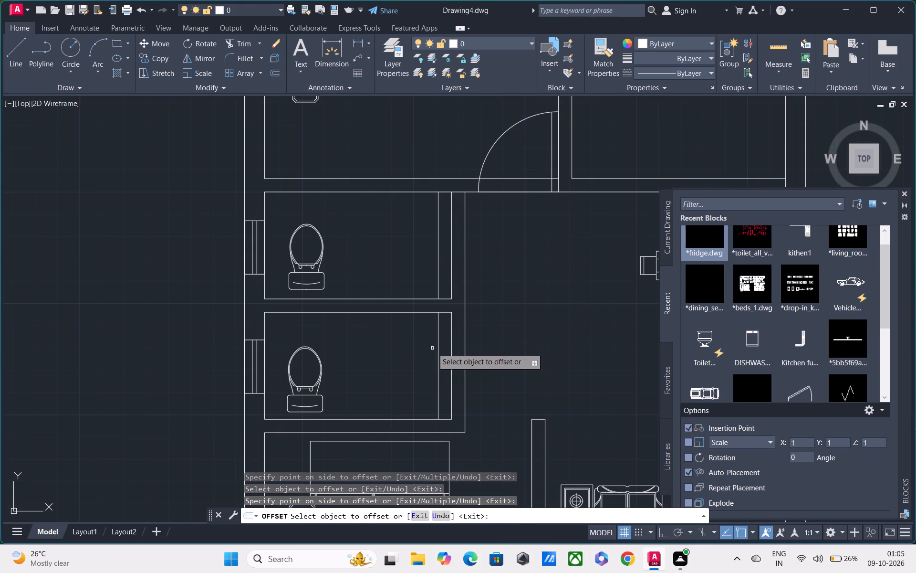
scroll(432, 348, "down", 1)
middle_click_drag(424, 383, 423, 351)
key("Escape")
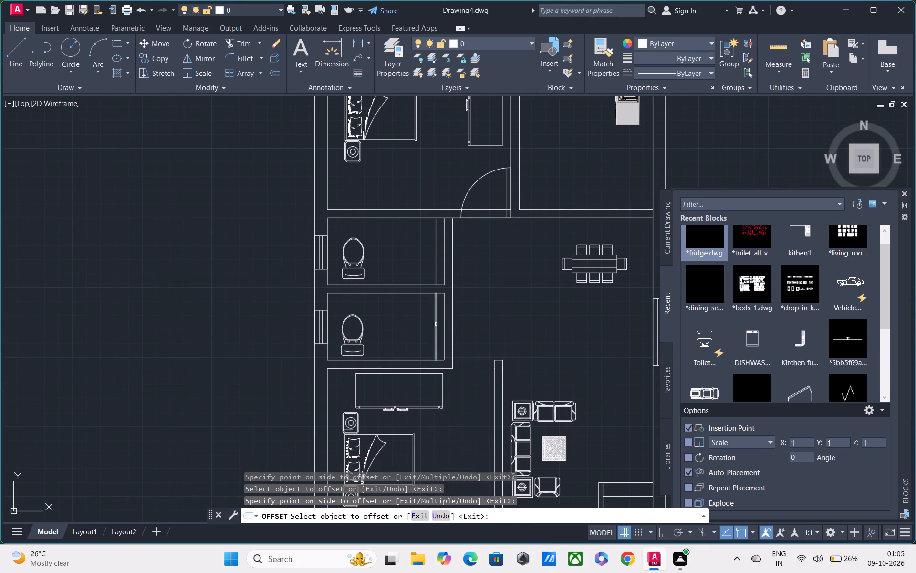
Trim away the old outermost vertical wall line running along the right side of both toilets.
type("TR")
key("space")
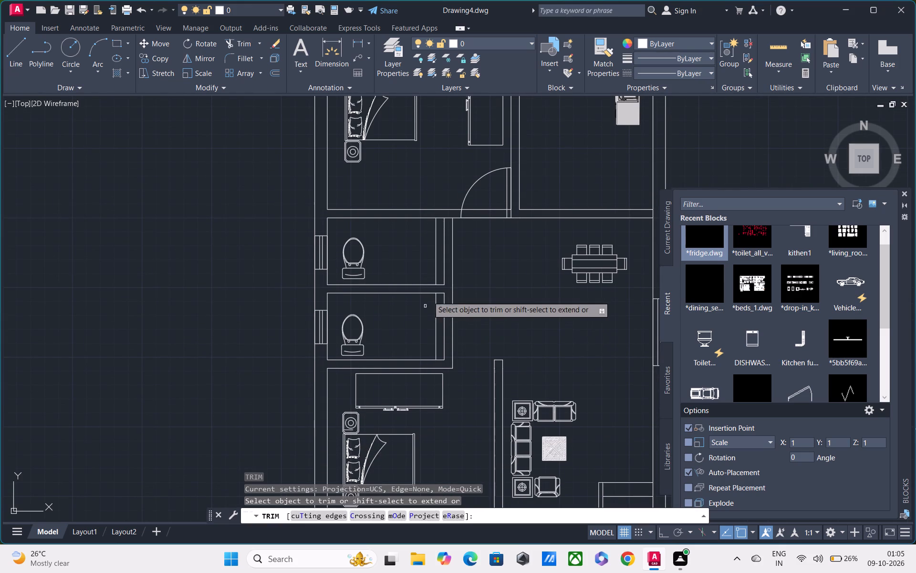
left_click(451, 266)
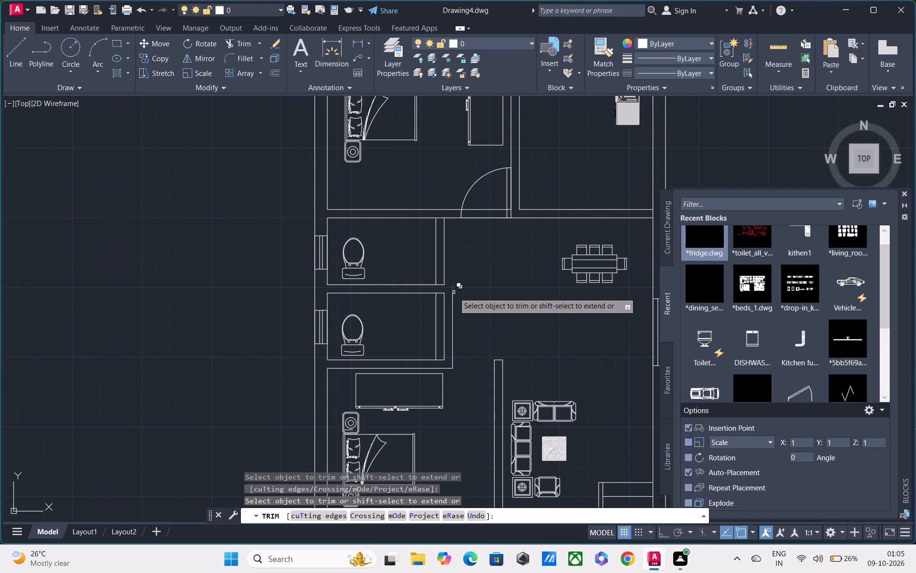
left_click(454, 292)
left_click(453, 290)
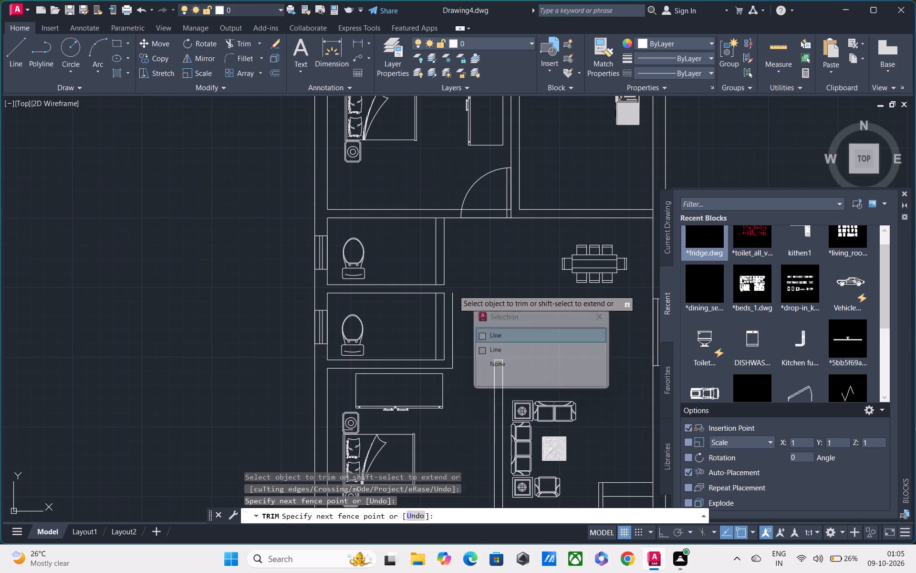
left_click(451, 308)
left_click(454, 362)
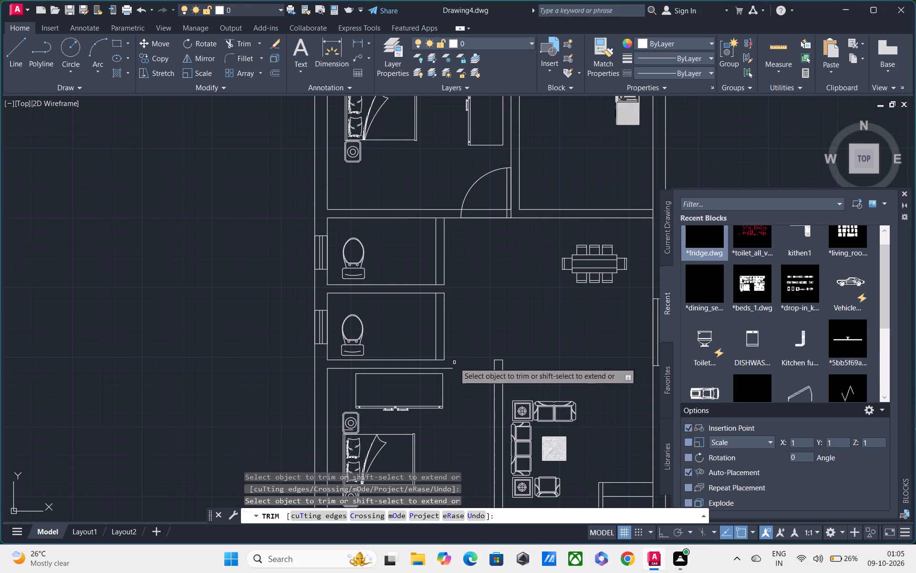
key("Escape")
Draw a vertical line from the lower toilet's bottom-right corner down to the lower bedroom's top wall line.
type("L")
key("space")
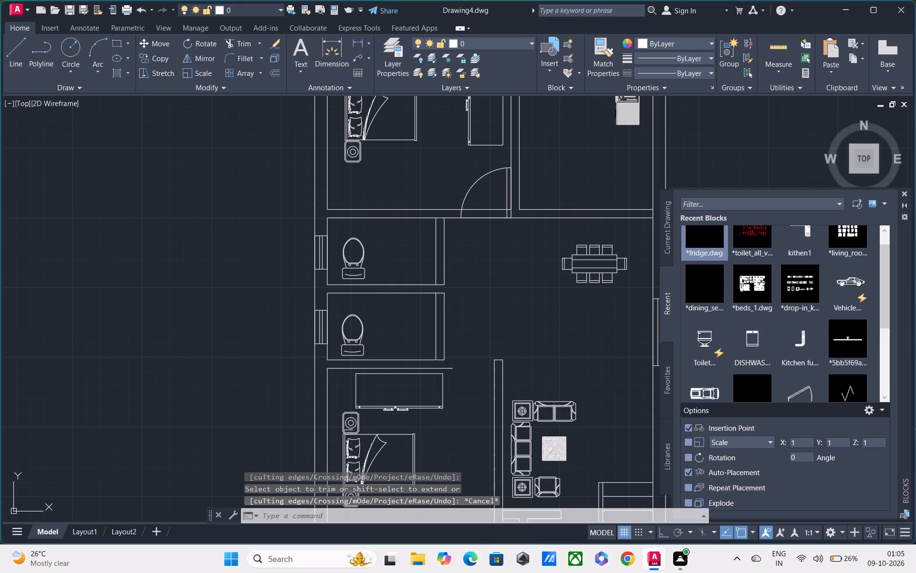
scroll(448, 361, "up", 2)
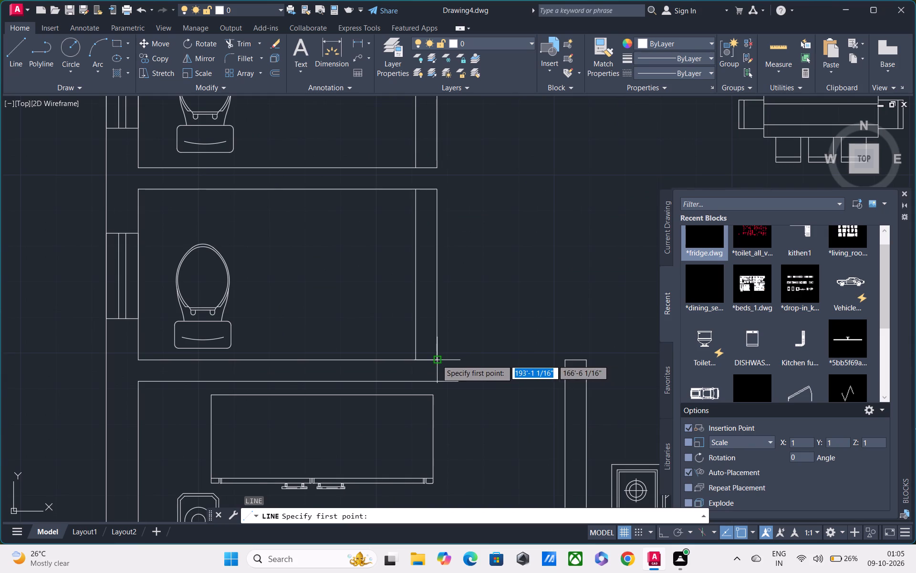
left_click_drag(437, 360, 434, 373)
left_click(434, 378)
left_click(434, 378)
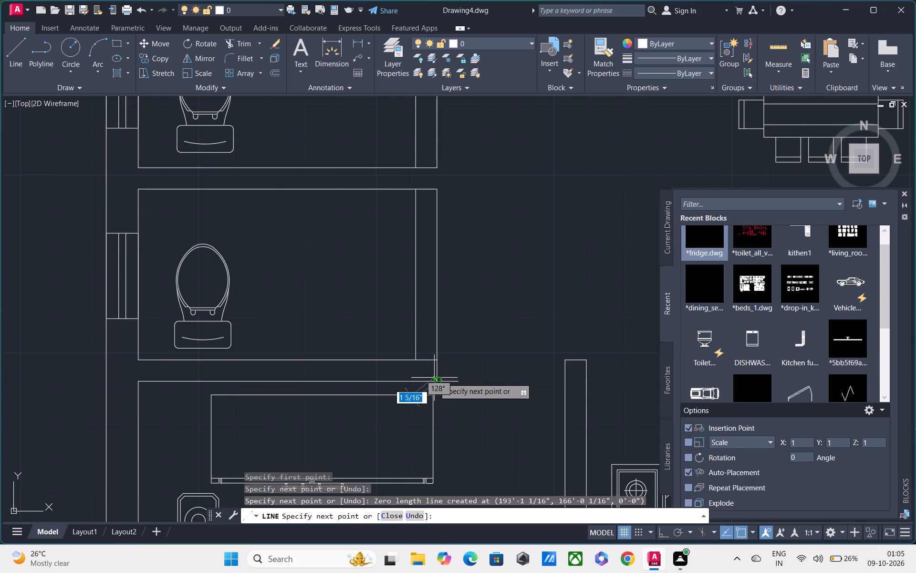
key("Escape")
Draw a vertical line joining the upper toilet's bottom-right corner to the lower toilet's top-right corner.
type("L")
key("space")
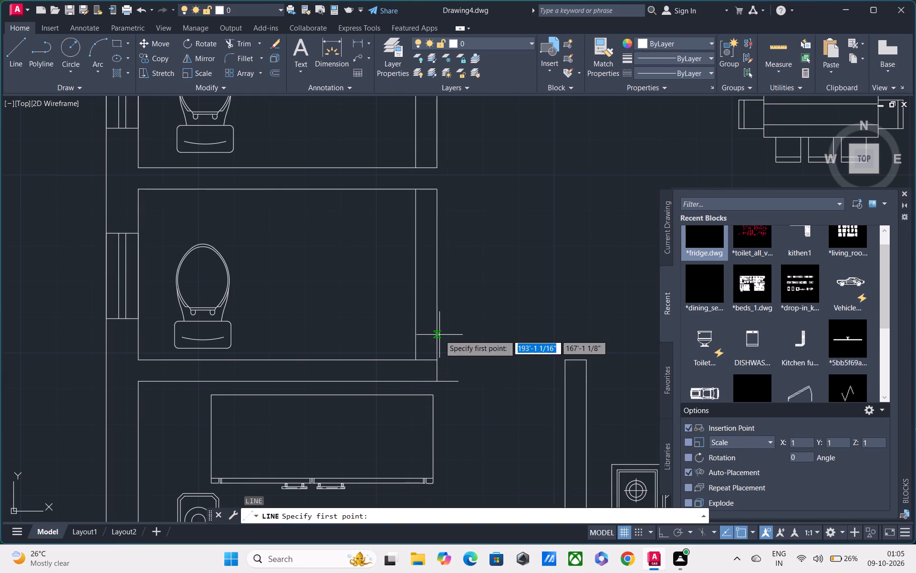
middle_click_drag(441, 314, 441, 380)
scroll(441, 380, "up", 1)
middle_click_drag(438, 252, 439, 350)
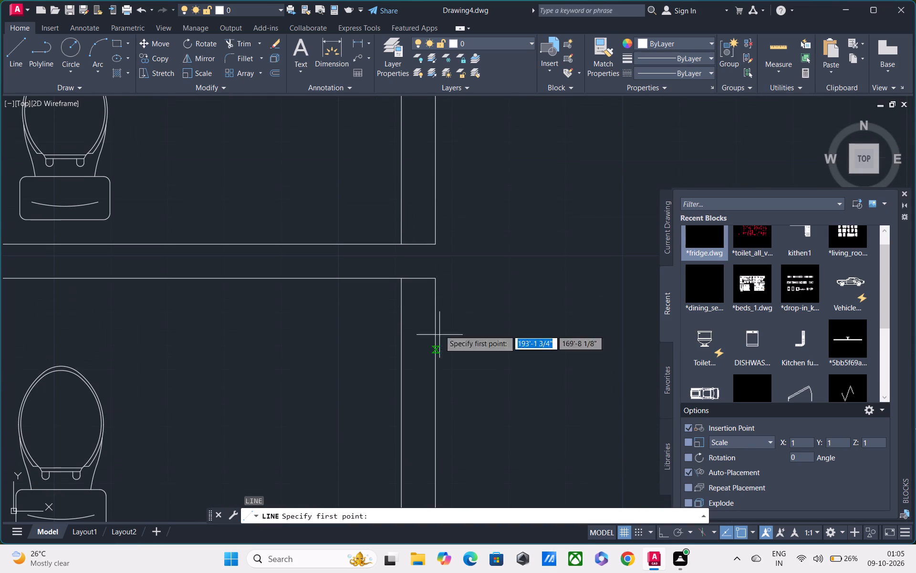
left_click_drag(434, 242, 434, 269)
left_click(433, 280)
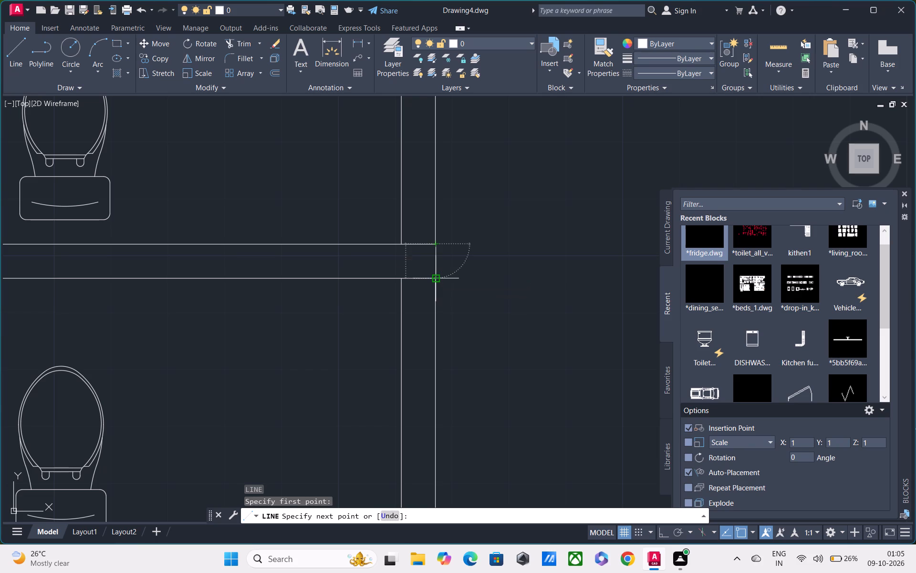
key("Escape")
Trim the horizontal toilet lines crossing the new wall thickness and the overhanging end of the lower bedroom's top wall line.
scroll(433, 281, "down", 3)
middle_click_drag(433, 282, 436, 328)
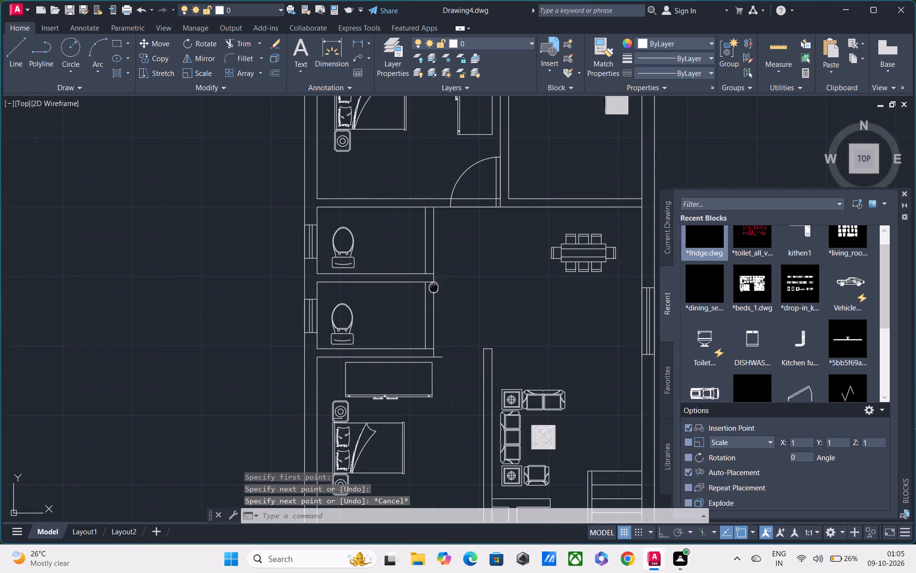
middle_click_drag(436, 328, 436, 338)
type("TR")
key("space")
scroll(427, 321, "up", 2)
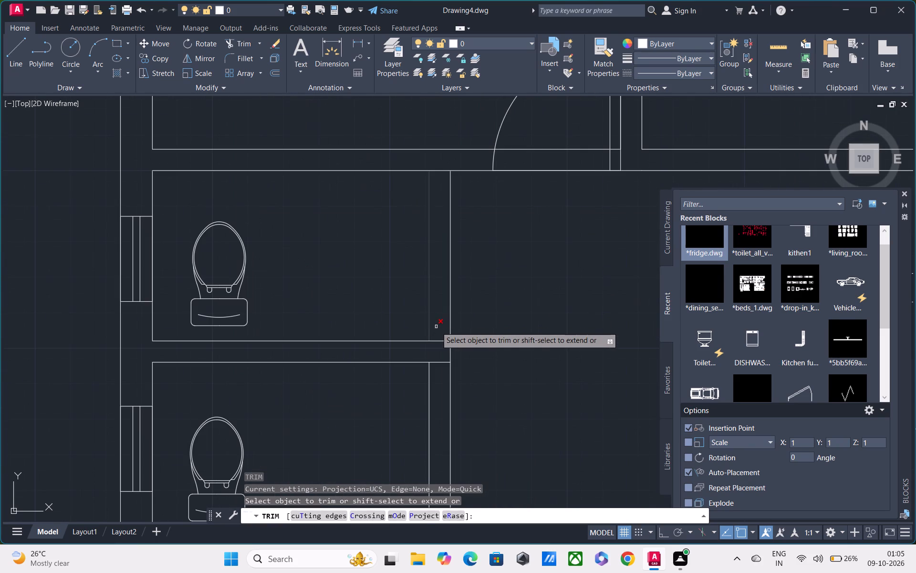
left_click_drag(436, 328, 436, 371)
scroll(436, 371, "down", 2)
middle_click_drag(434, 405, 444, 276)
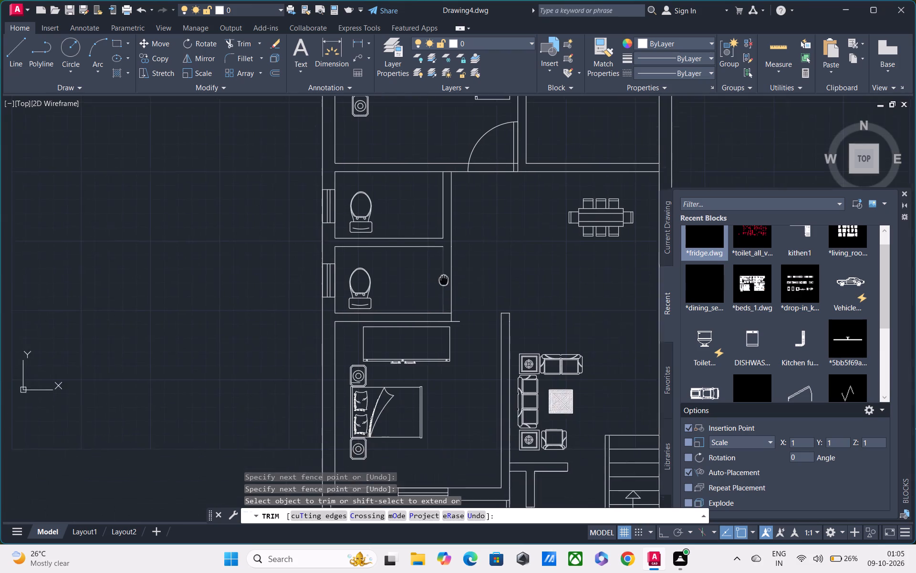
scroll(448, 307, "up", 2)
left_click_drag(472, 314, 469, 349)
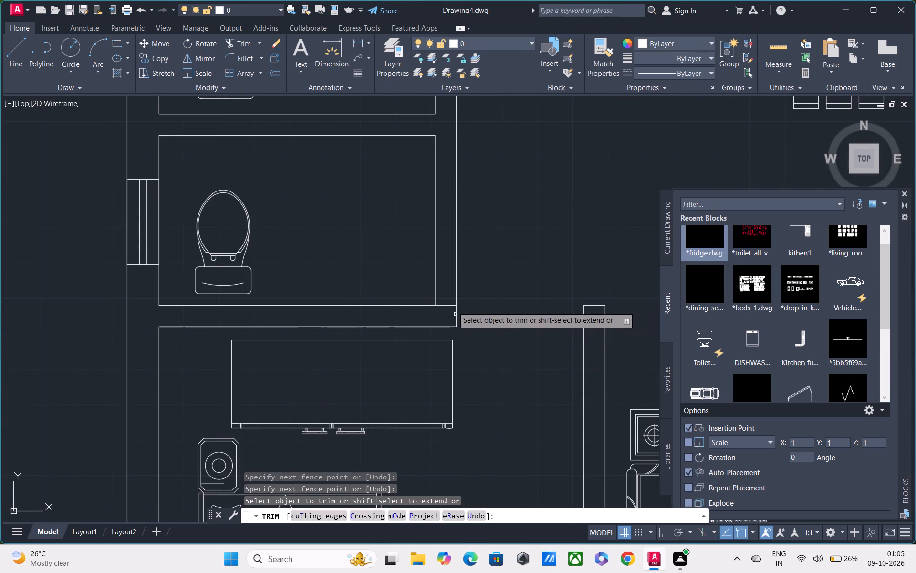
left_click_drag(447, 294, 447, 317)
scroll(444, 307, "down", 3)
middle_click_drag(460, 302, 460, 249)
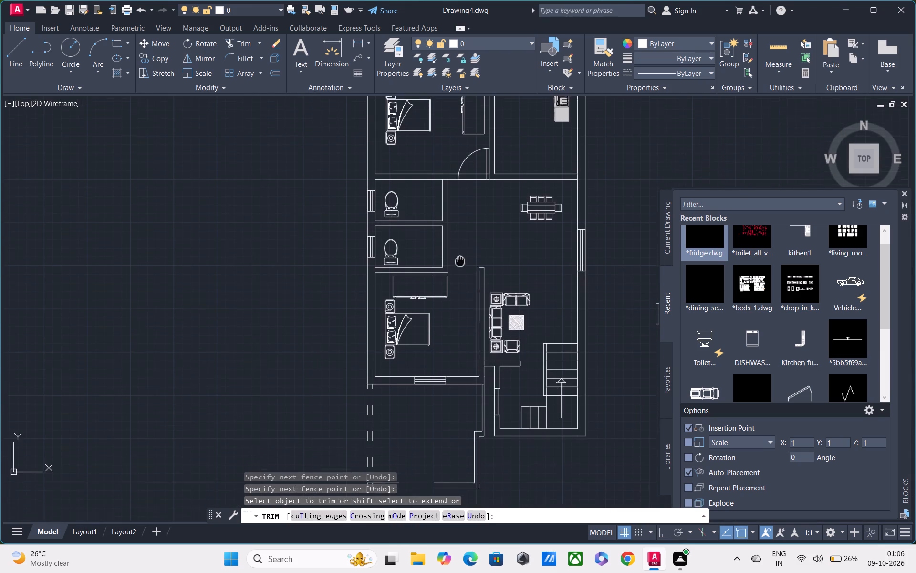
middle_click_drag(460, 249, 460, 249)
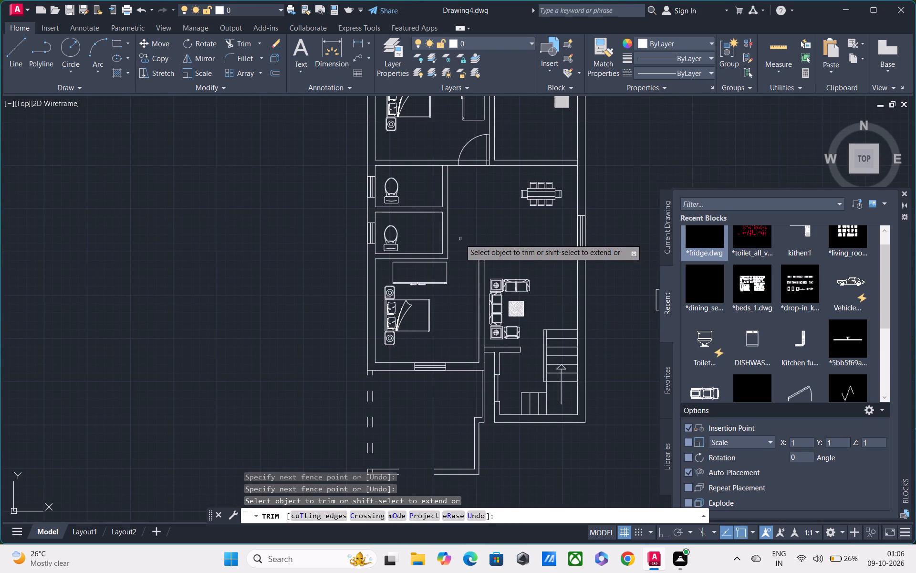
middle_click_drag(460, 239, 462, 280)
key("Escape")
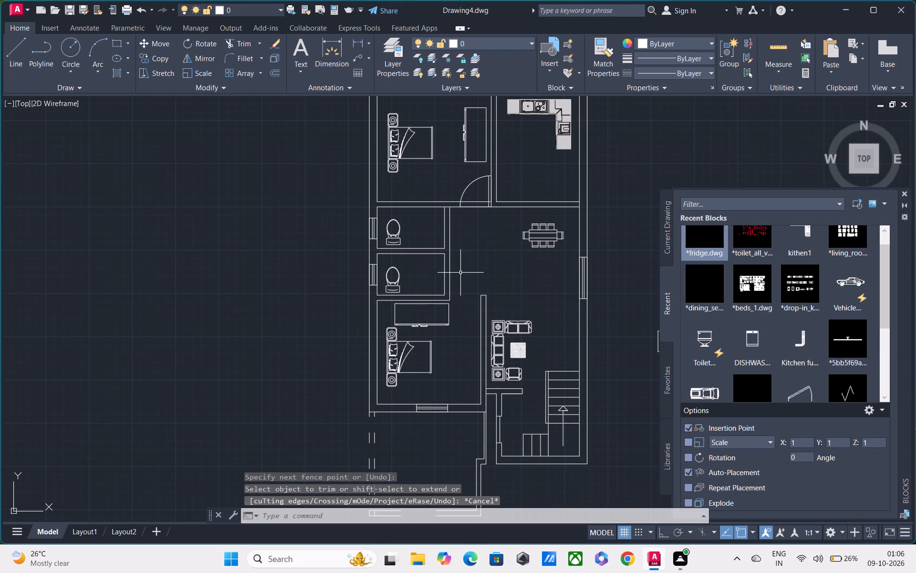
Draw a 6" jamb line across the upper toilet's right wall, just above its bottom corner.
type("L")
key("space")
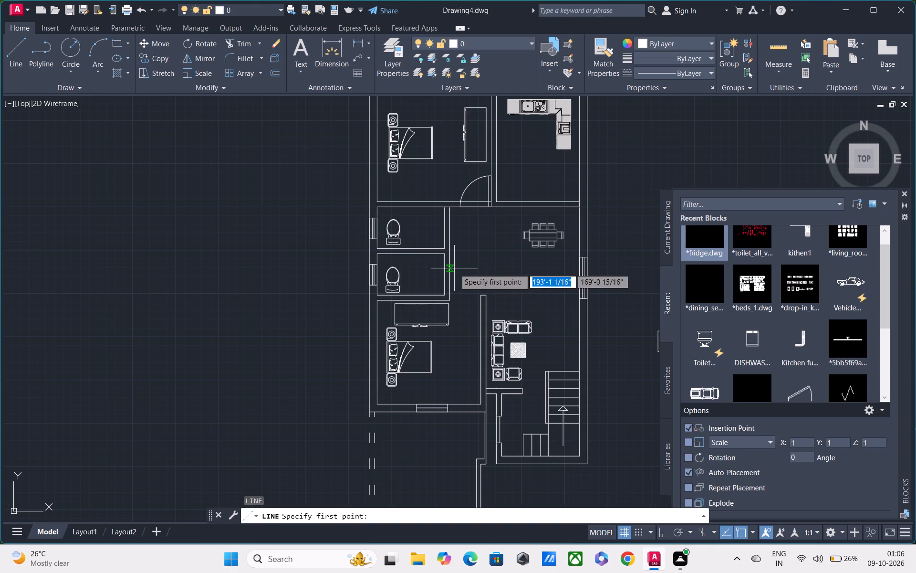
middle_click_drag(454, 268, 453, 275)
scroll(451, 265, "up", 2)
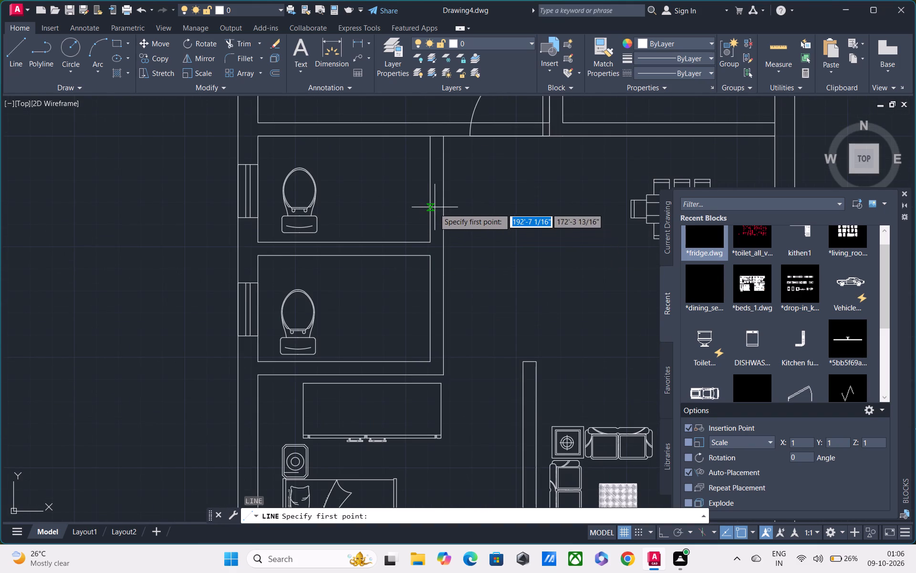
left_click(430, 221)
left_click(446, 222)
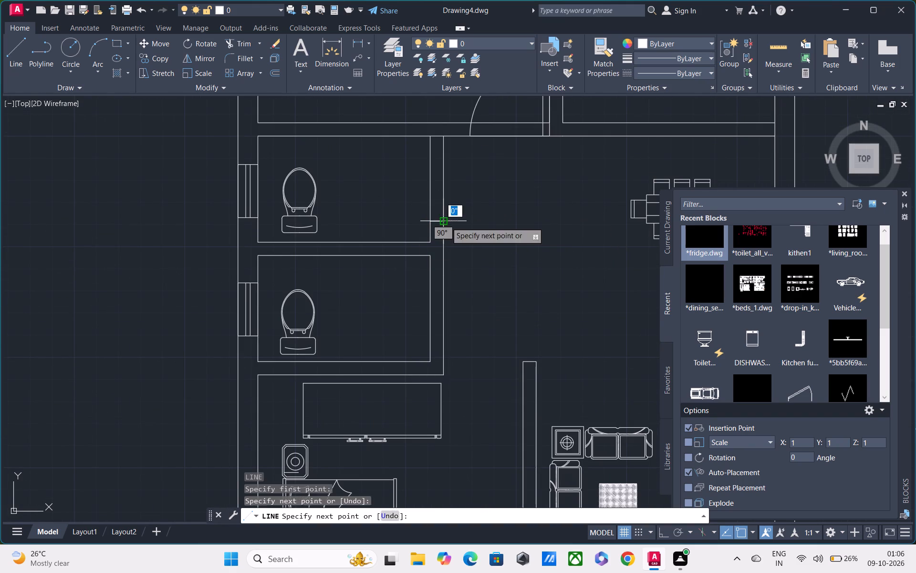
key("Escape")
Draw a 6" jamb line across the lower toilet's right wall, just above its bottom corner.
type("L")
key("space")
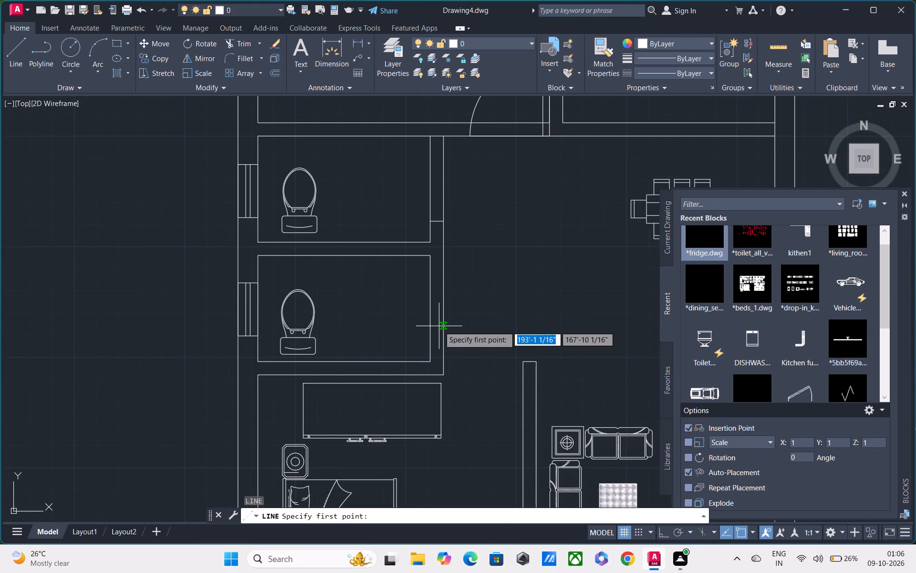
left_click(431, 342)
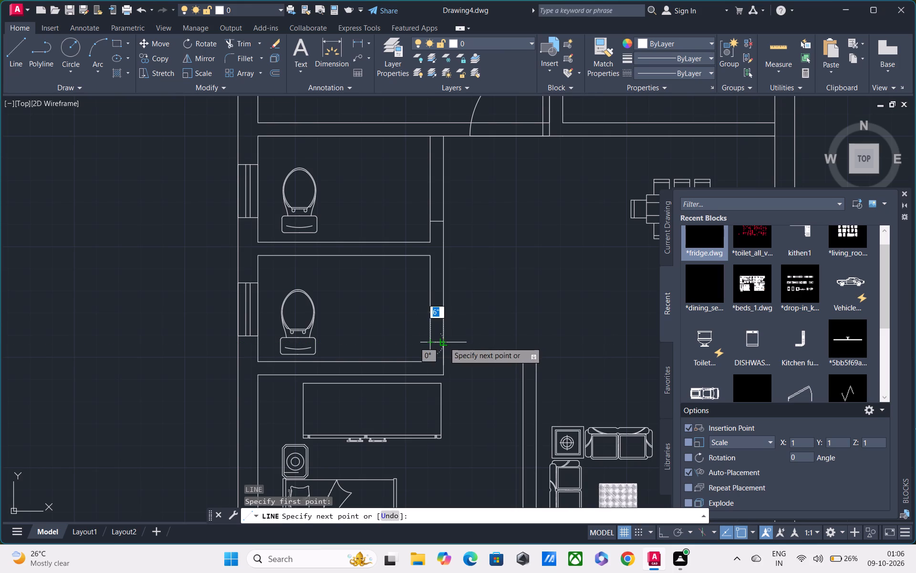
left_click(444, 342)
key("Escape")
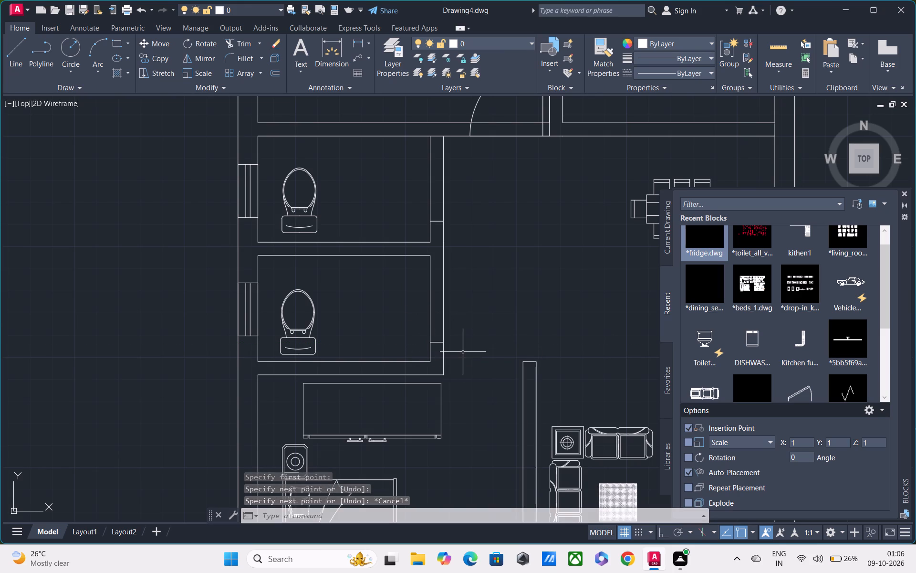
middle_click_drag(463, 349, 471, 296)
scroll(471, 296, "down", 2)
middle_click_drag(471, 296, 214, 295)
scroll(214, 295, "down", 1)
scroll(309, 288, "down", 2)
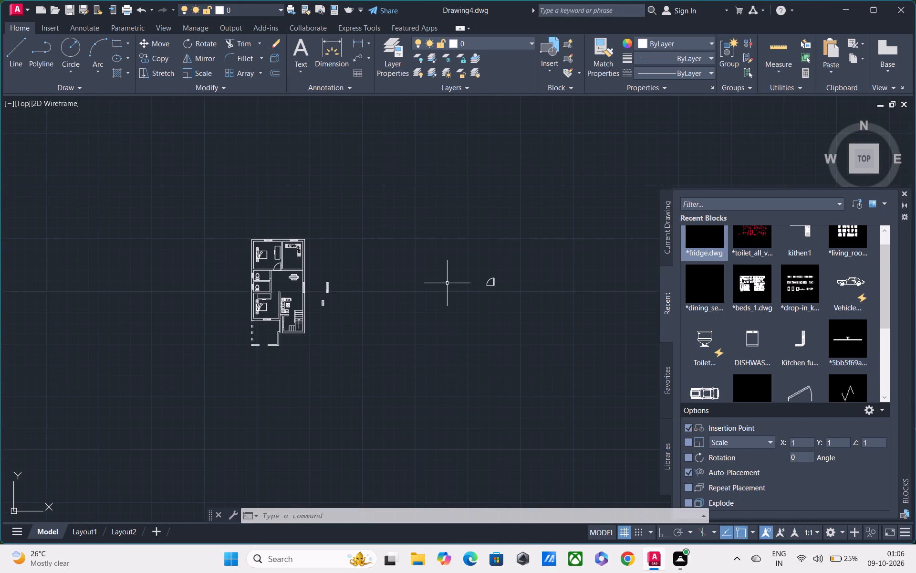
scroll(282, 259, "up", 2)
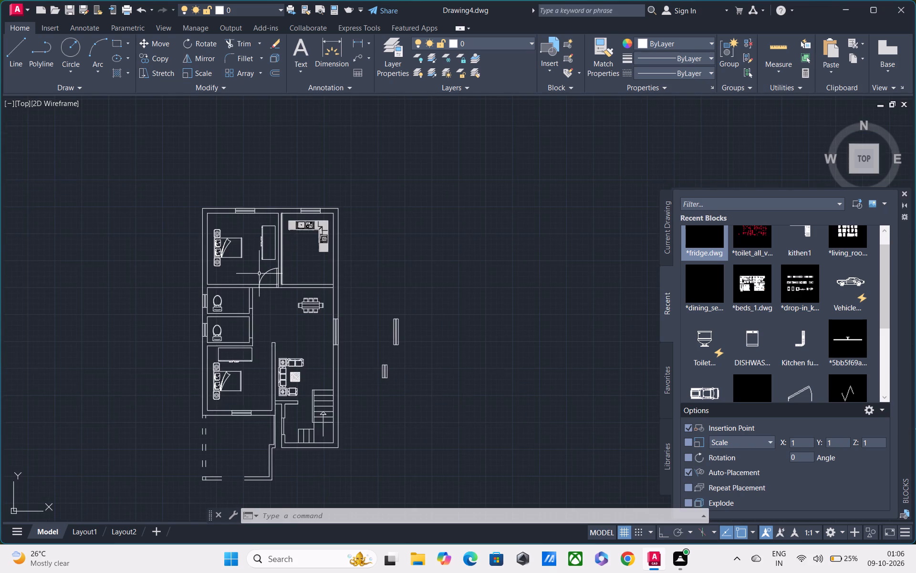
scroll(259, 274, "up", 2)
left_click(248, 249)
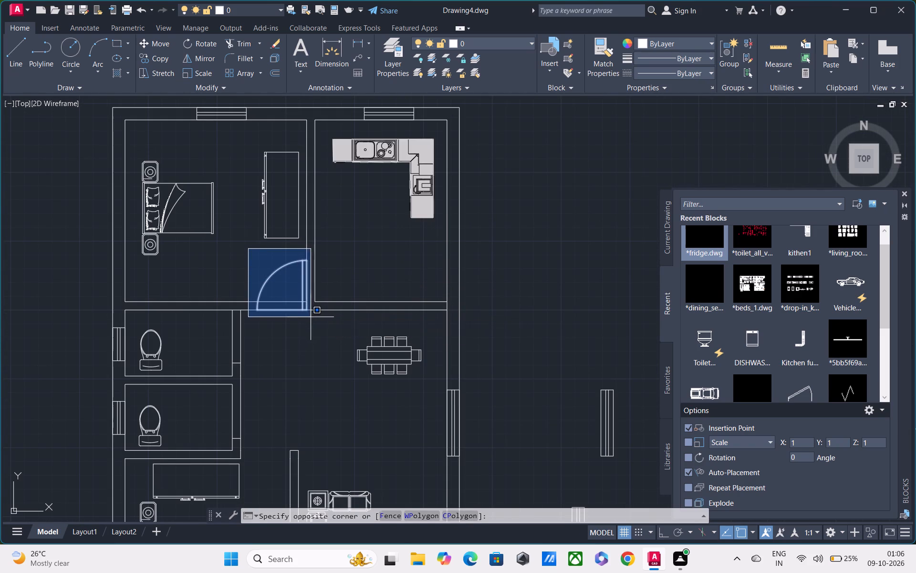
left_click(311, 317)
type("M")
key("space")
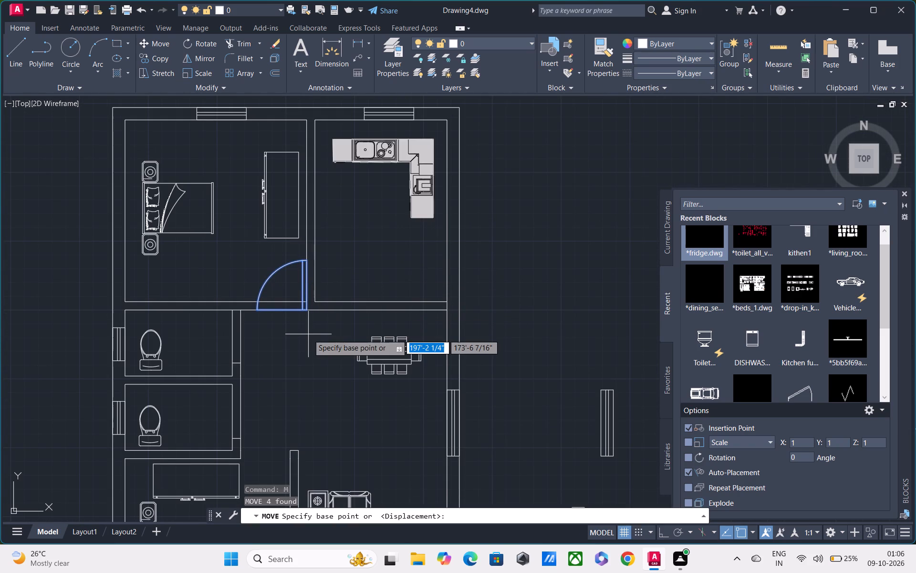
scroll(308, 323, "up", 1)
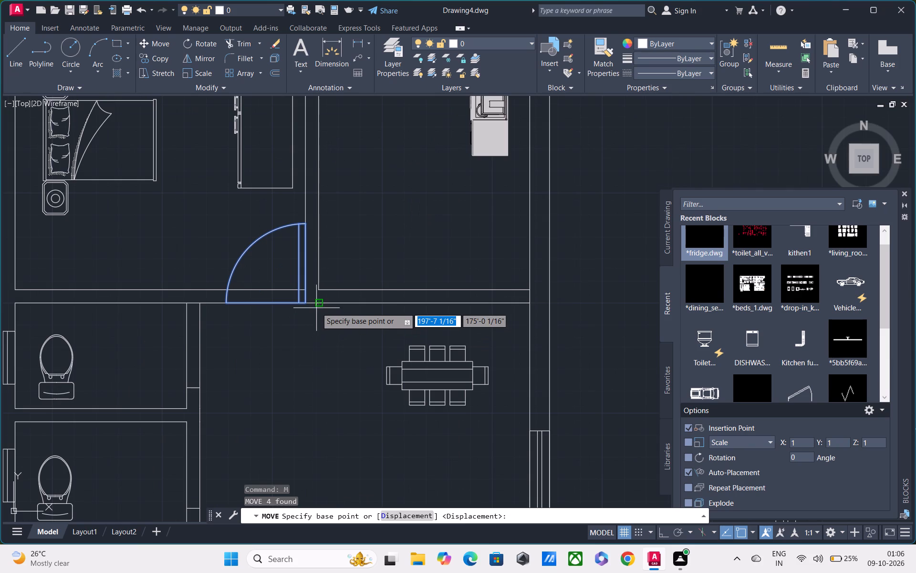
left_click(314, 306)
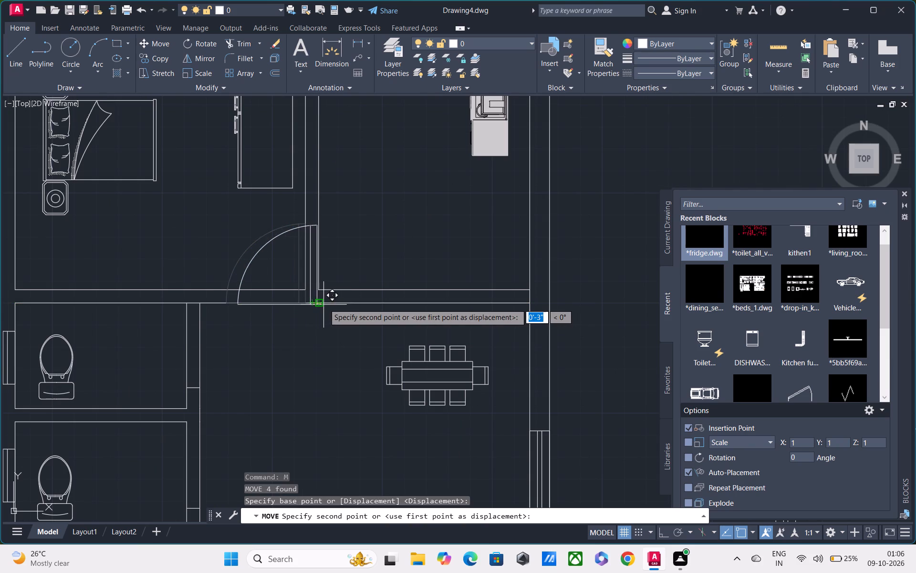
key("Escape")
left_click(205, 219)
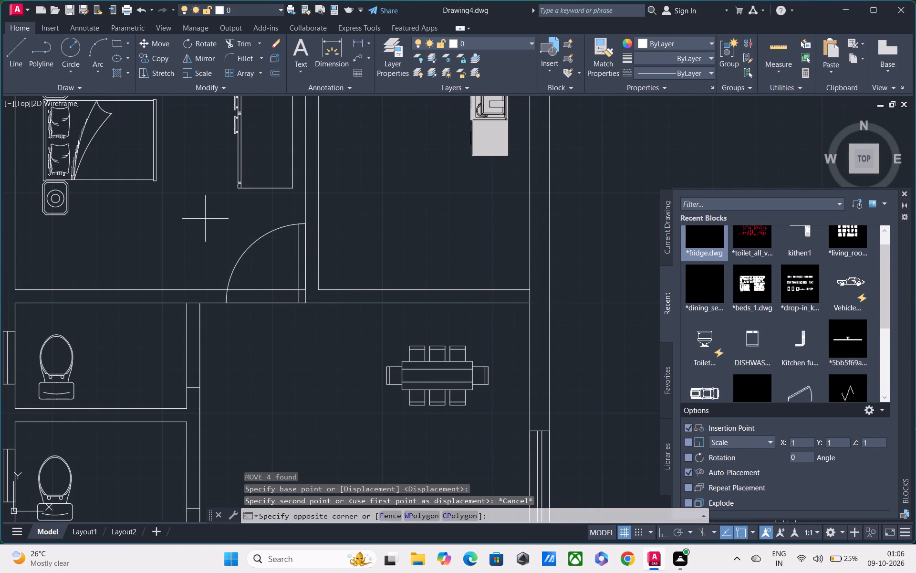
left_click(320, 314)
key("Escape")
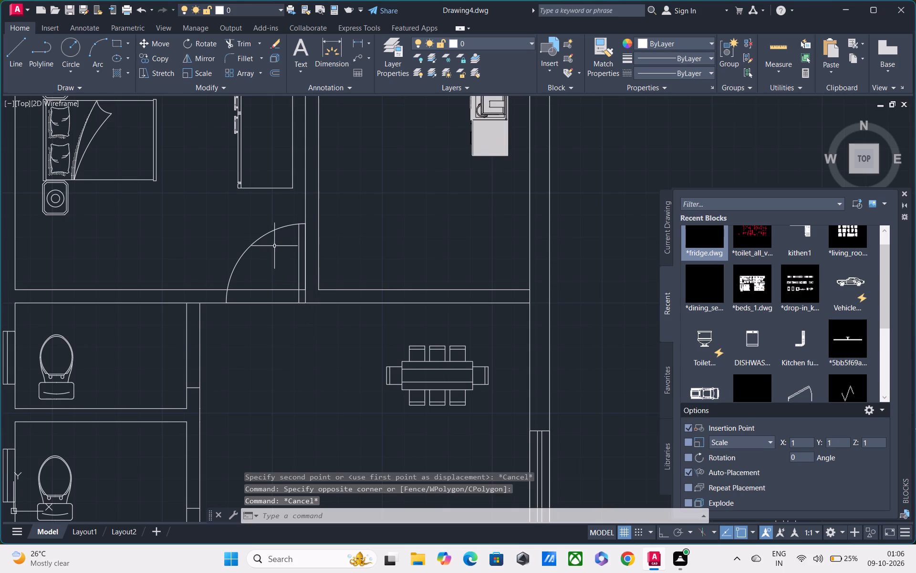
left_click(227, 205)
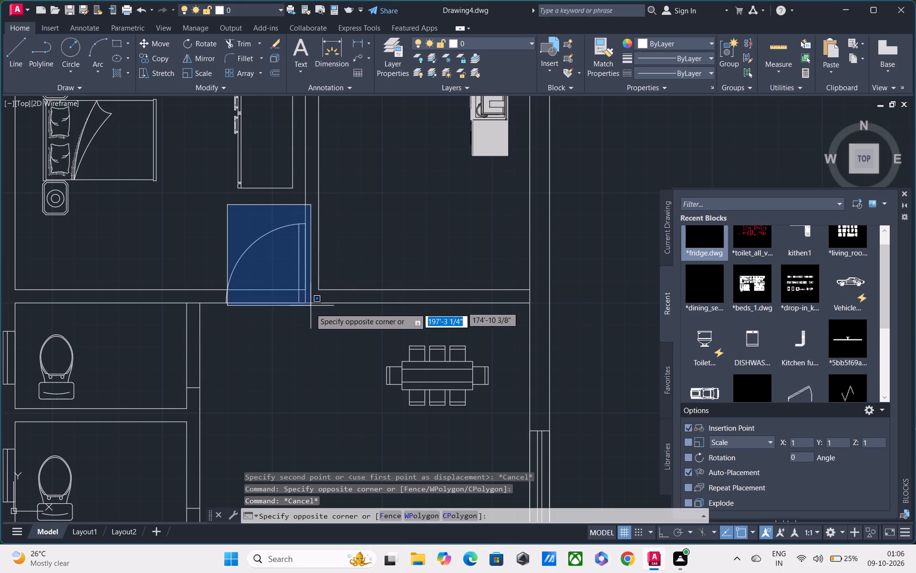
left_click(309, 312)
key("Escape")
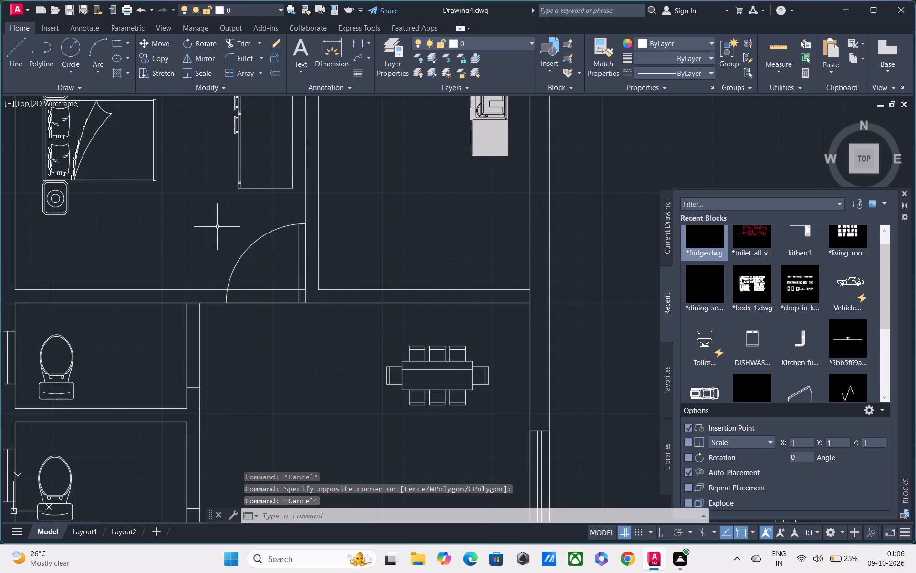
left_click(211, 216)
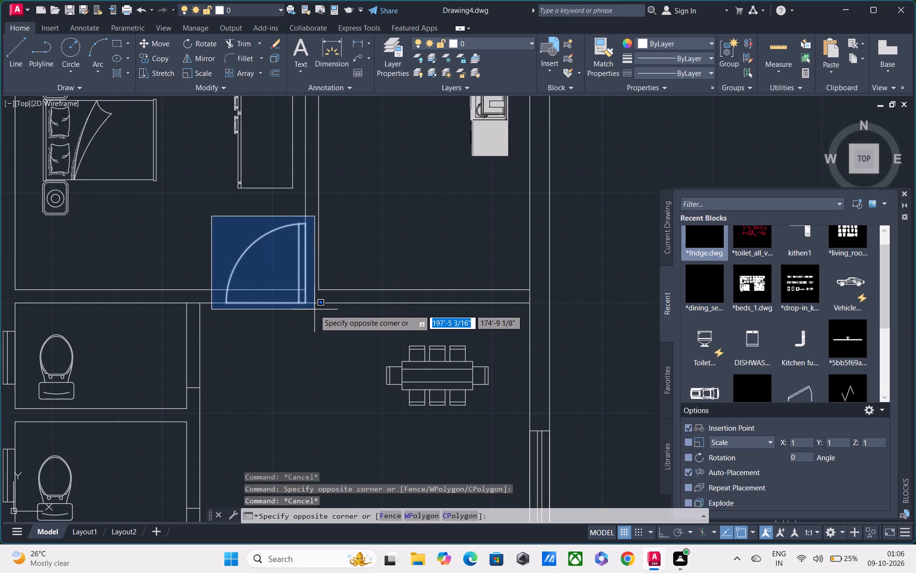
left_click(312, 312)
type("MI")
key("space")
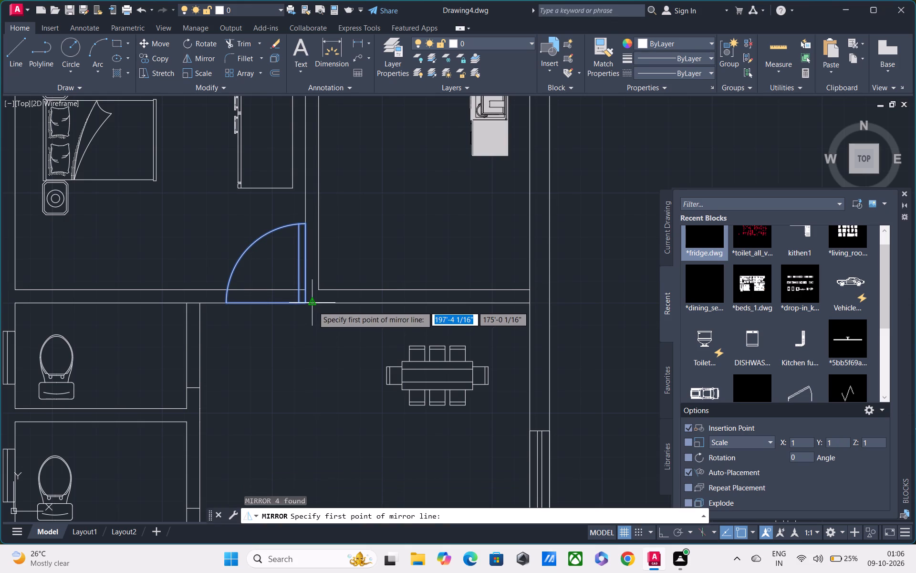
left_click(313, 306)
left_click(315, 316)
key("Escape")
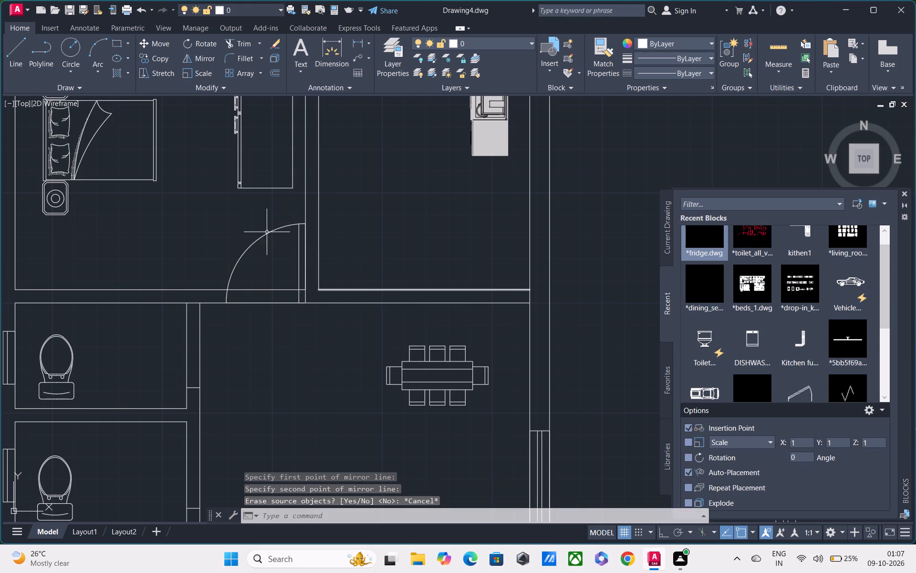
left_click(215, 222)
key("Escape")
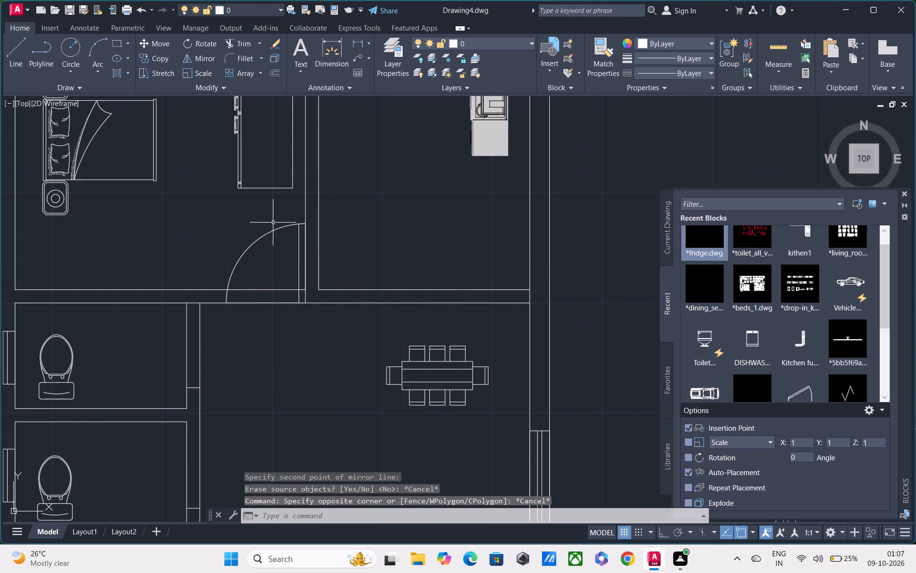
Mirror the upper bedroom door about the centreline of the bedroom–kitchen partition wall, keeping the original.
left_click(220, 218)
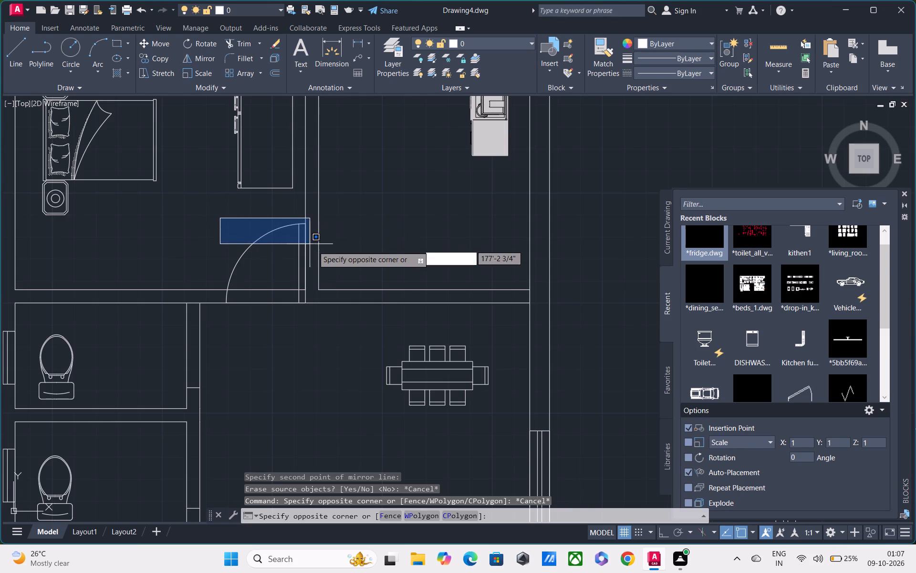
left_click(314, 313)
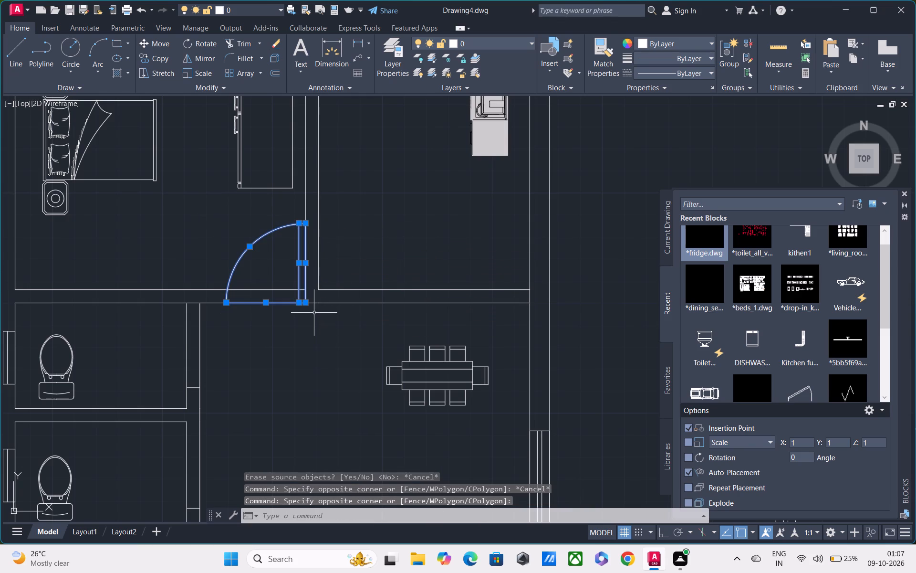
type("MI")
key("space")
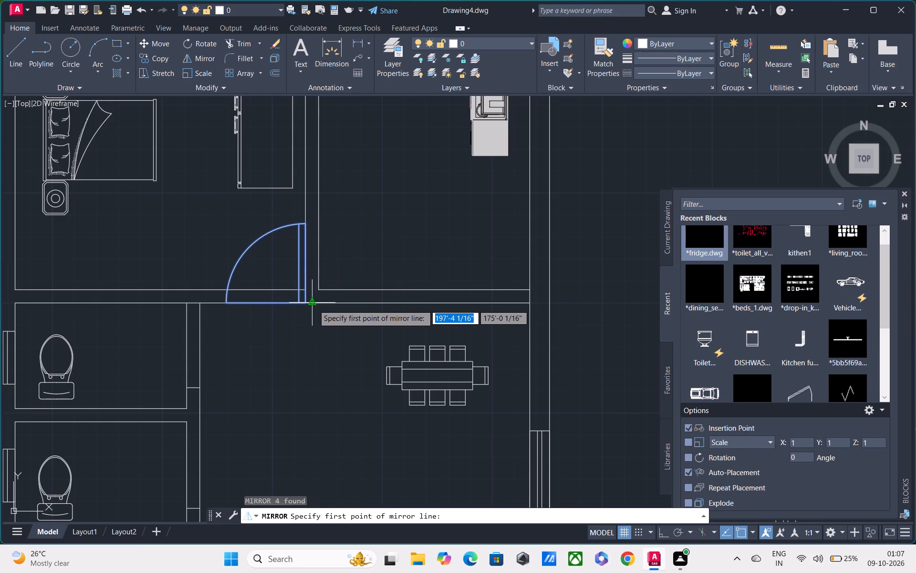
left_click(313, 305)
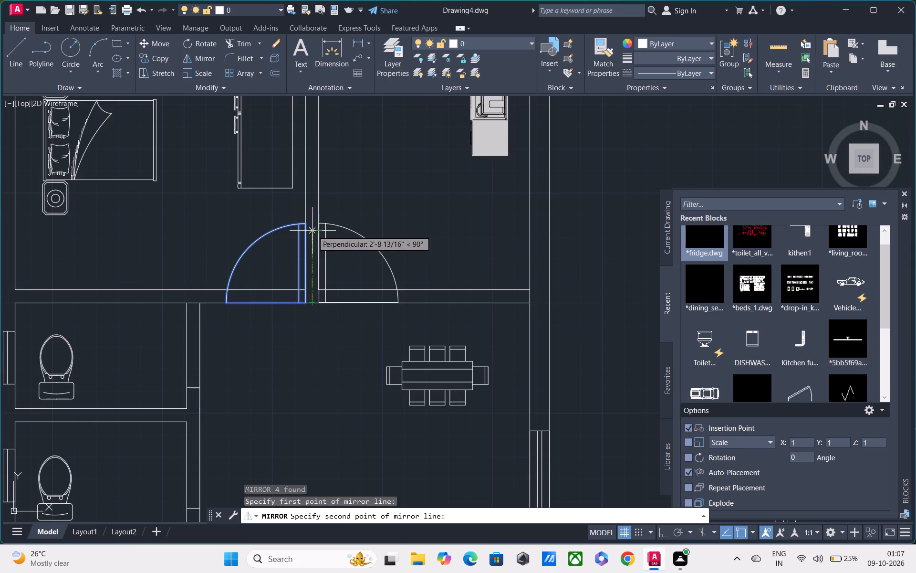
left_click(312, 231)
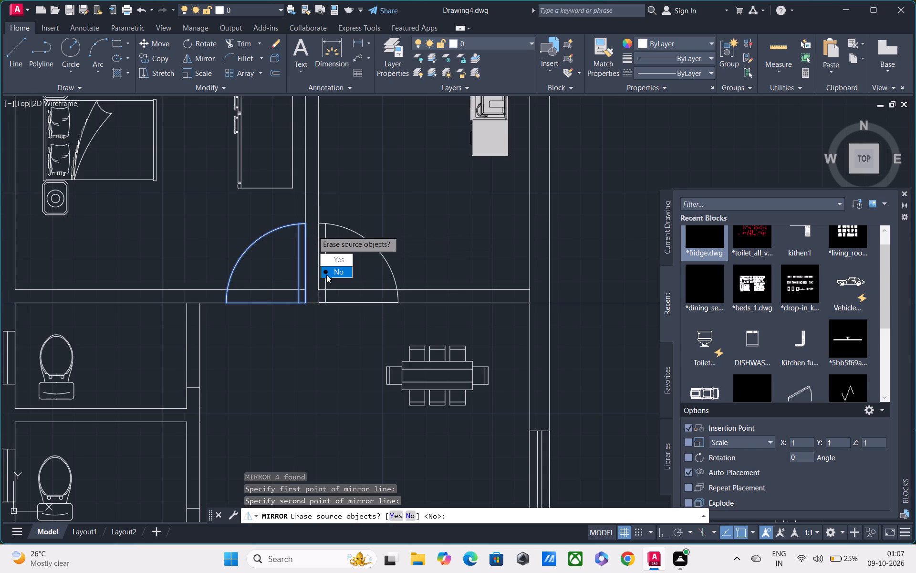
left_click_drag(326, 275, 312, 231)
Trim the bedroom door's arc between its leaf line and the partition, and the leaf line's lower end within the wall thickness.
middle_click_drag(316, 282, 316, 282)
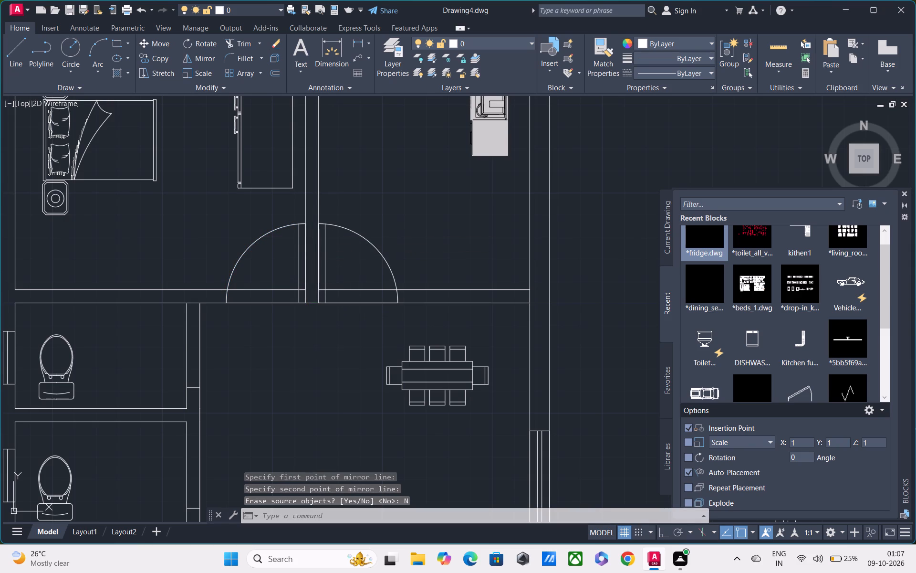
middle_click_drag(316, 282, 316, 302)
scroll(316, 290, "up", 2)
middle_click_drag(317, 285, 360, 306)
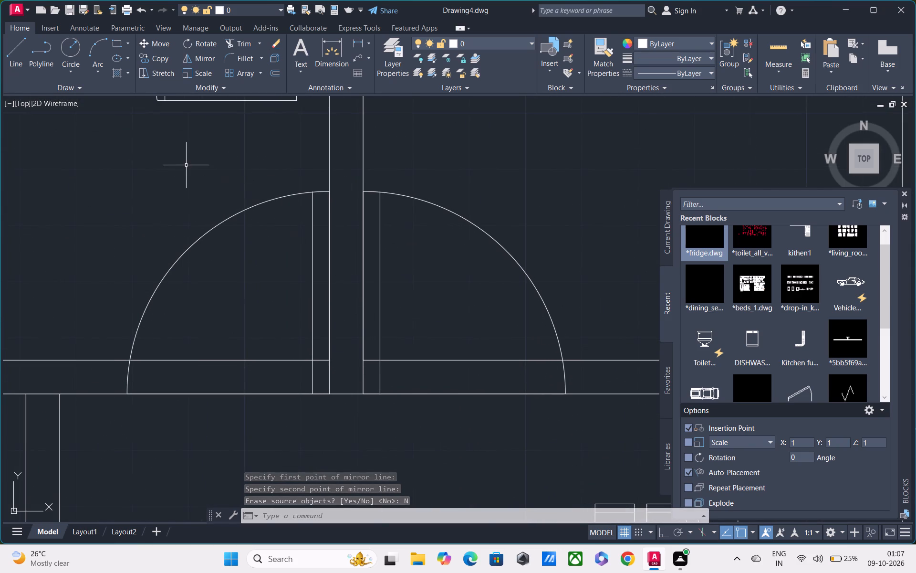
type("TR")
key("space")
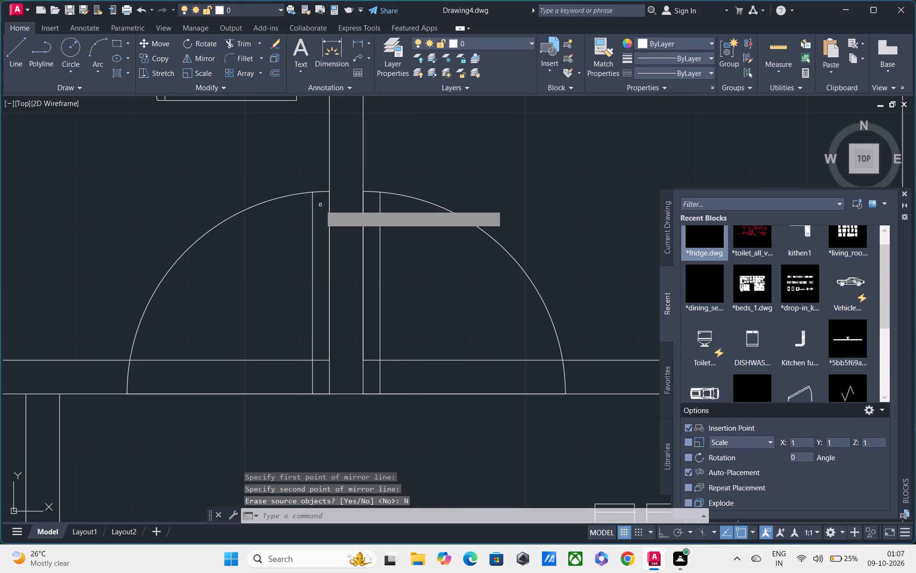
left_click_drag(320, 182, 320, 202)
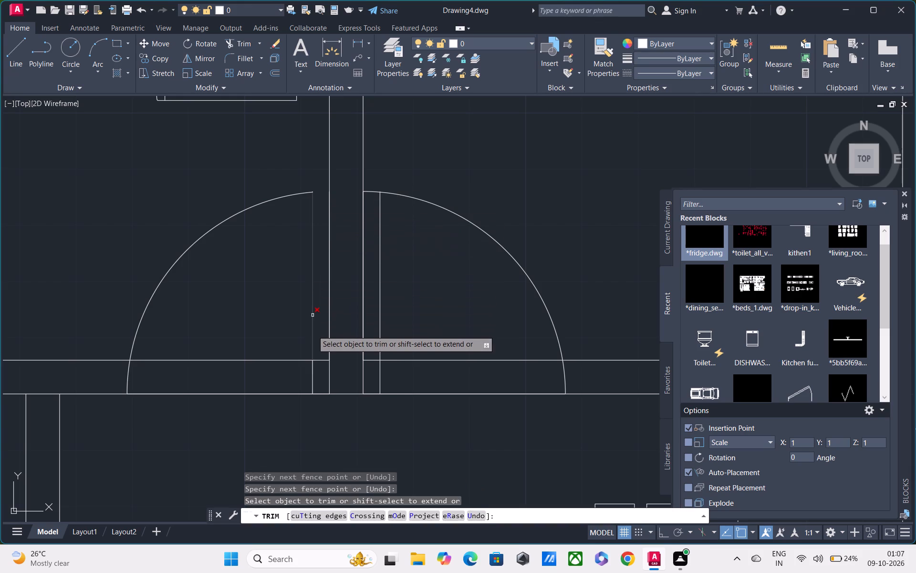
left_click(313, 376)
Trim the leaf-line tips overshooting both door arcs, and the kitchen door's arc between the partition and its leaf line.
scroll(313, 375, "down", 1)
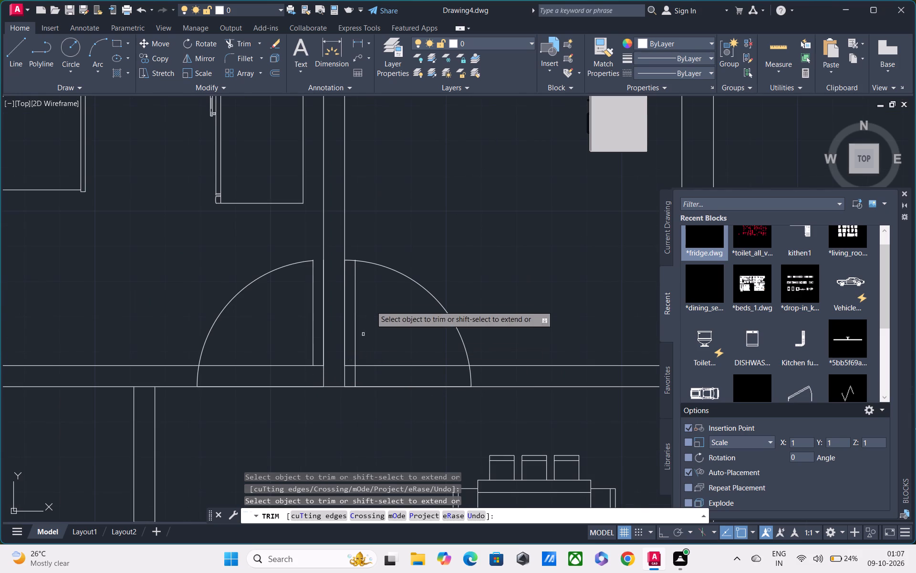
scroll(311, 274, "up", 3)
middle_click_drag(312, 259, 312, 302)
scroll(318, 262, "up", 7)
left_click_drag(321, 261, 285, 274)
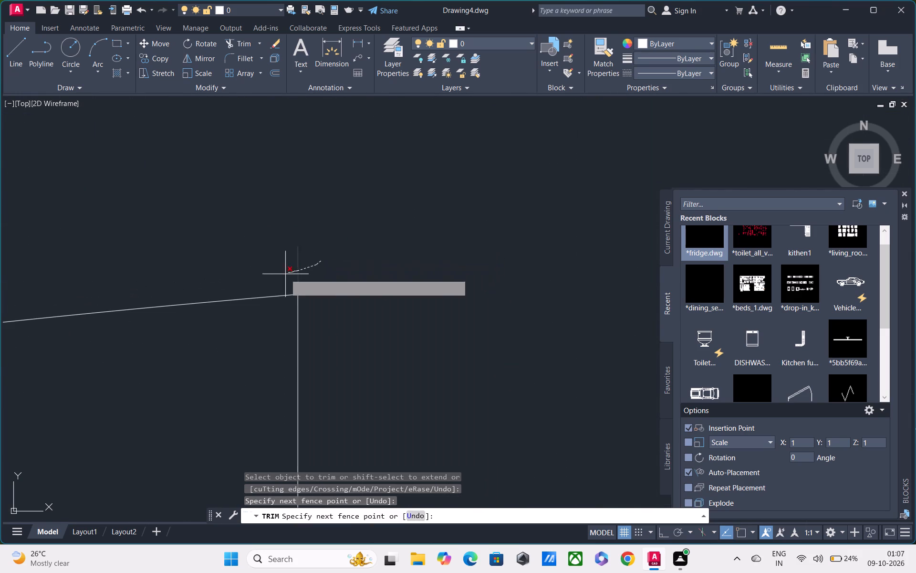
scroll(285, 274, "down", 4)
scroll(339, 267, "down", 2)
middle_click_drag(334, 286, 270, 285)
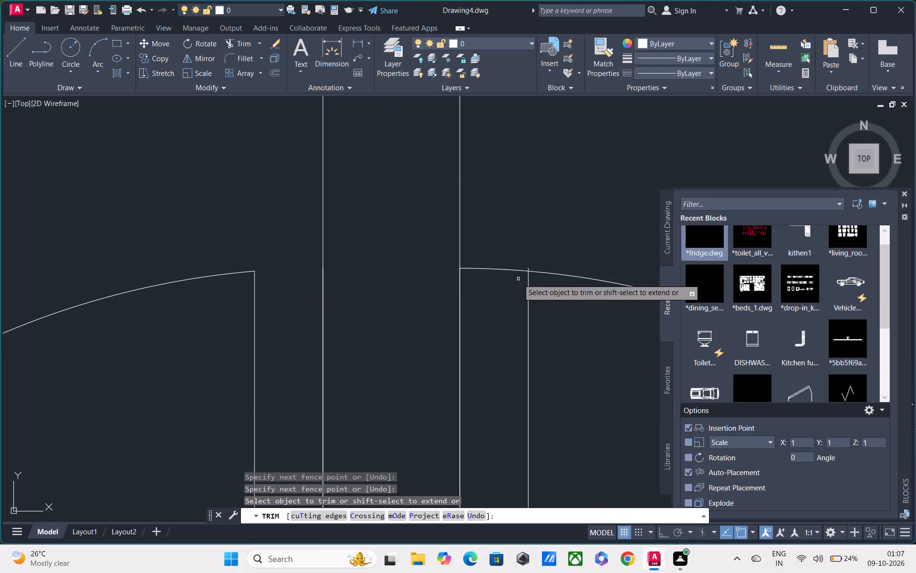
scroll(518, 279, "up", 3)
scroll(548, 244, "up", 3)
left_click_drag(612, 227, 573, 238)
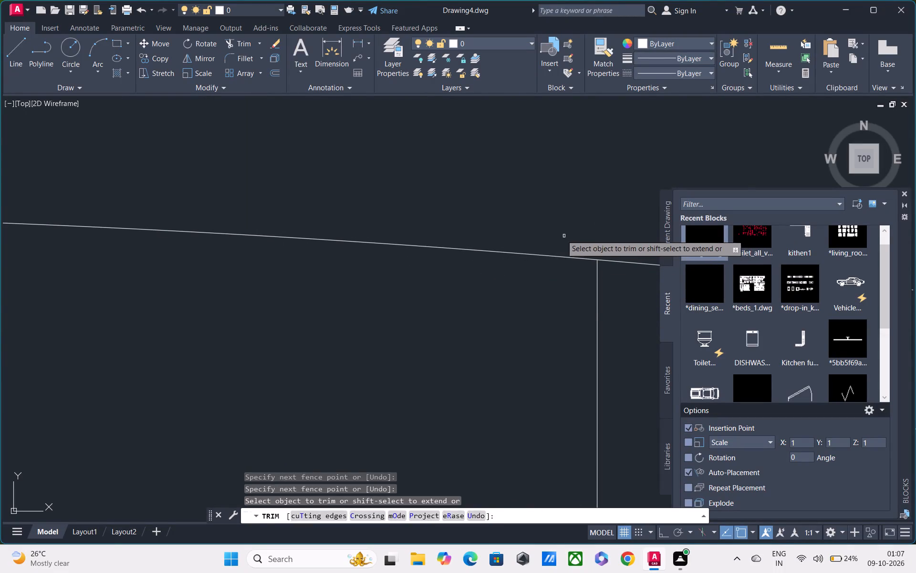
left_click_drag(559, 236, 527, 295)
Trim the short wall-line pieces between each door's leaf line and the partition in the bedroom and kitchen.
scroll(521, 288, "down", 4)
middle_click_drag(500, 301, 498, 263)
scroll(497, 259, "up", 1)
scroll(496, 257, "down", 4)
middle_click_drag(480, 320, 480, 316)
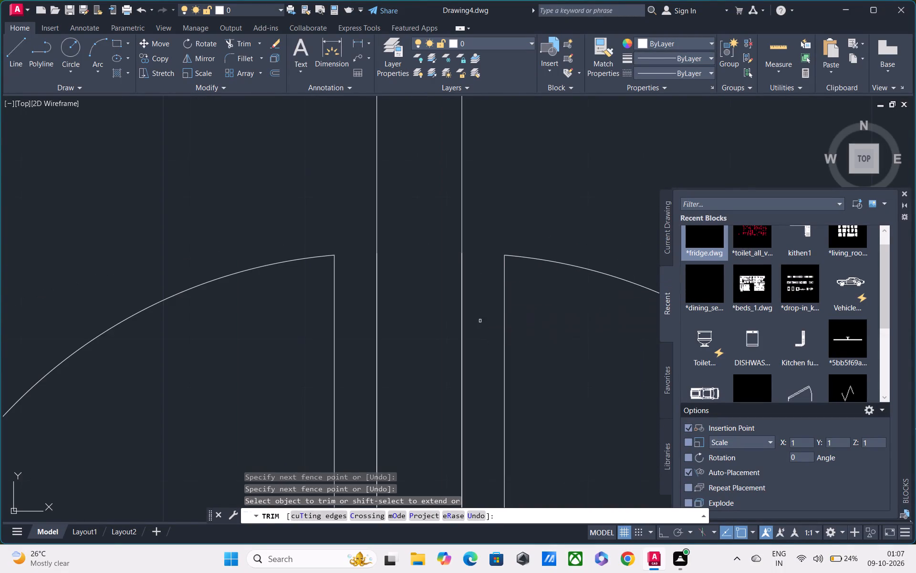
middle_click_drag(480, 316, 486, 227)
scroll(486, 227, "up", 1)
scroll(485, 246, "down", 3)
middle_click_drag(482, 332, 489, 278)
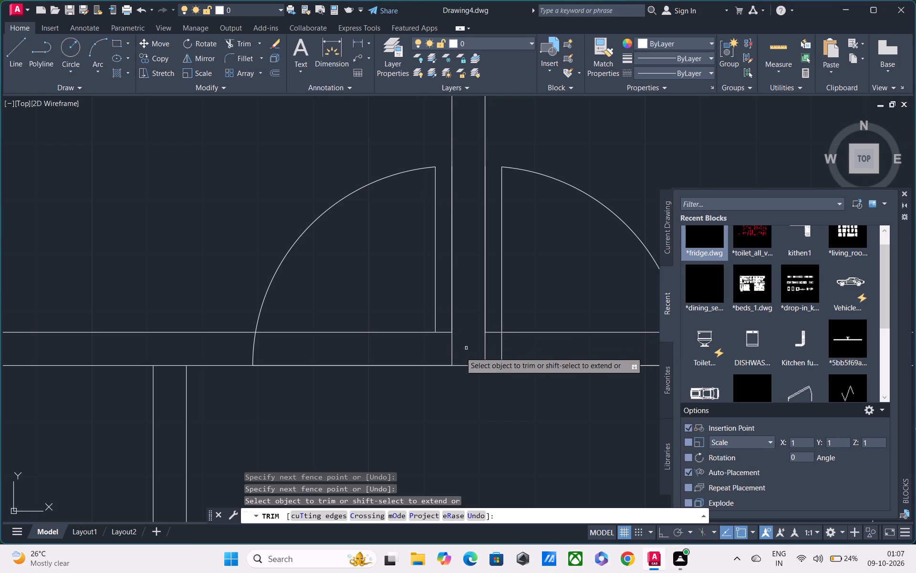
left_click(441, 332)
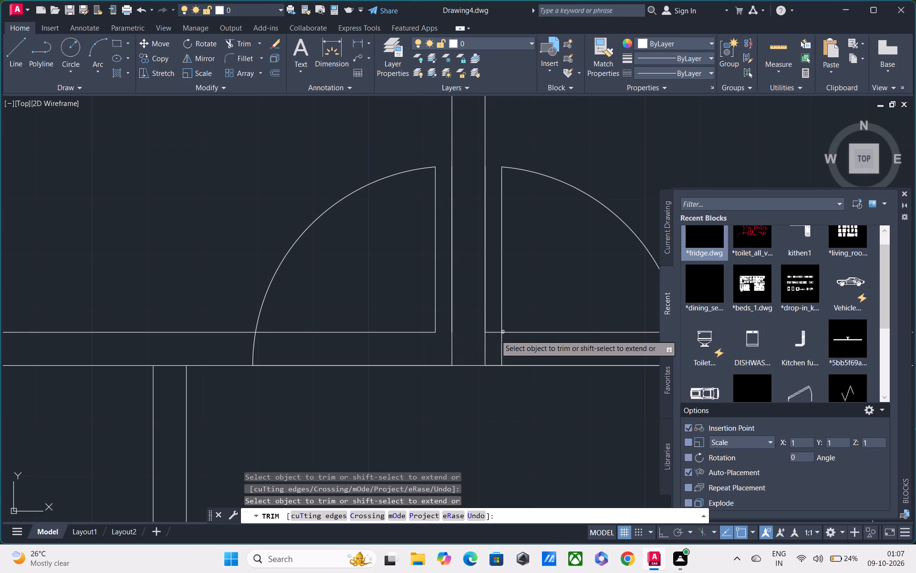
left_click(494, 329)
left_click(493, 337)
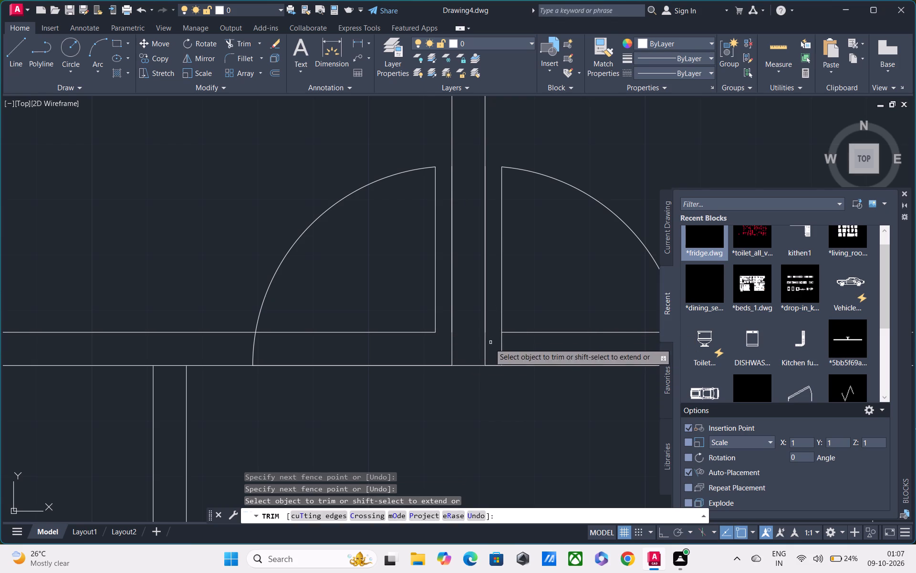
scroll(466, 357, "down", 1)
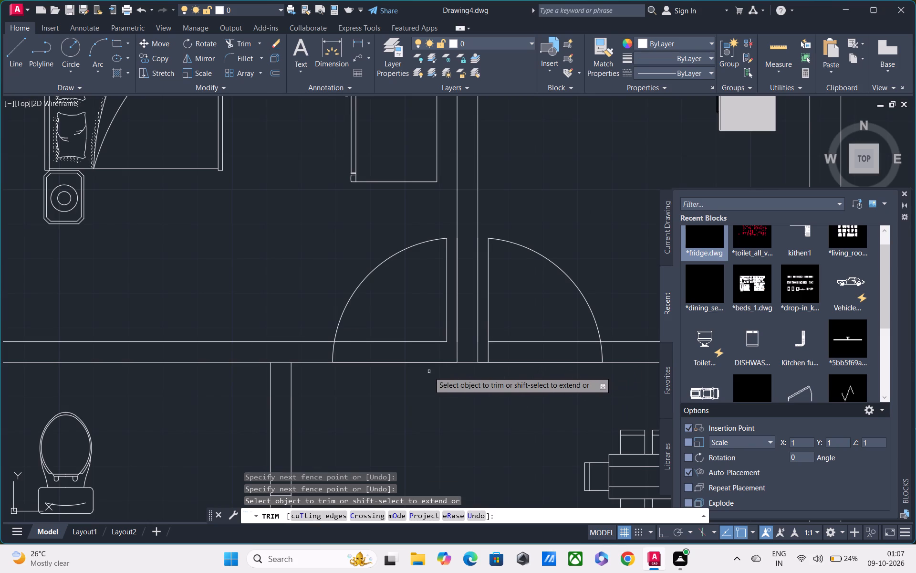
type("L")
key("space")
key("Escape")
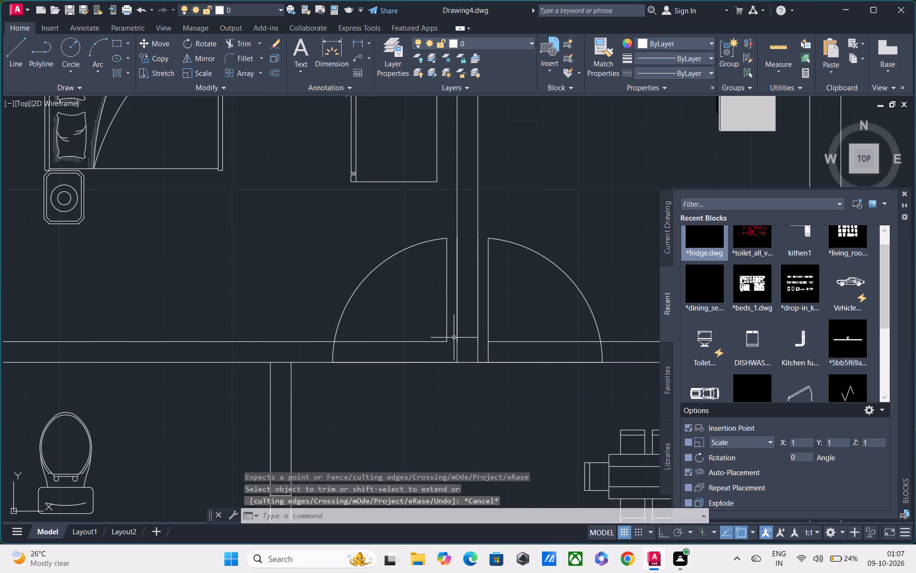
Draw a 6" vertical line across the wall thickness at the lower end of the bedroom door's leaf line.
type("L")
key("space")
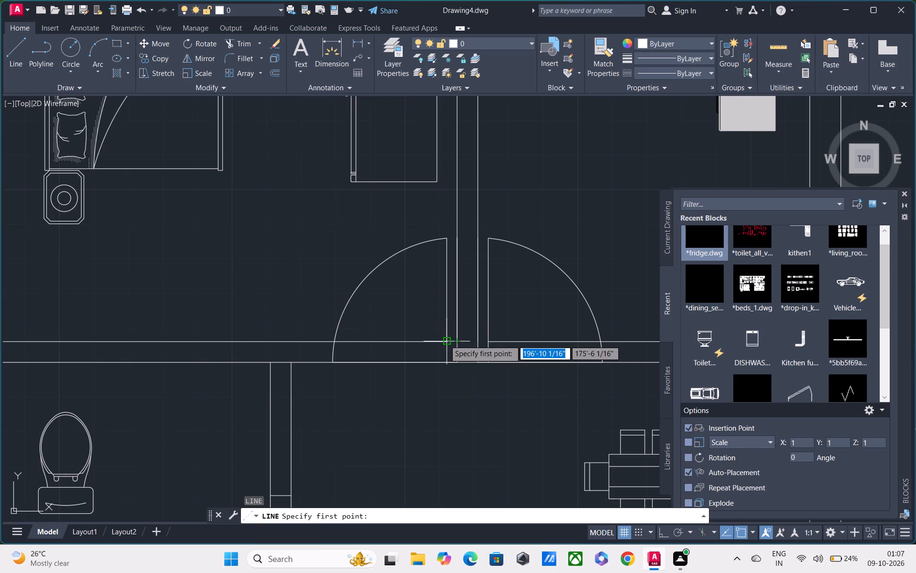
scroll(444, 340, "up", 1)
left_click_drag(444, 340, 447, 365)
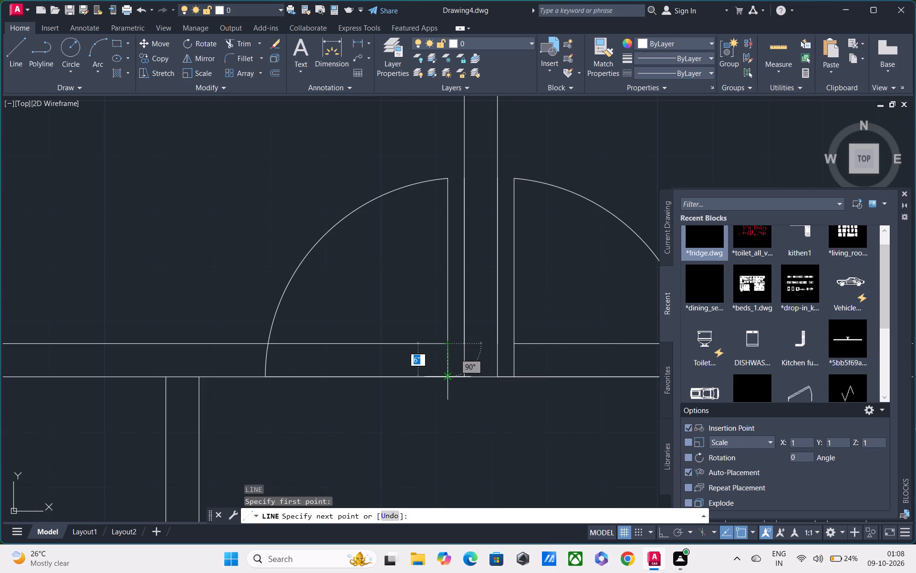
left_click(449, 378)
key("Escape")
Trim the wall lines spanning the bedroom and kitchen door openings.
type("TR")
key("space")
left_click_drag(393, 325, 375, 424)
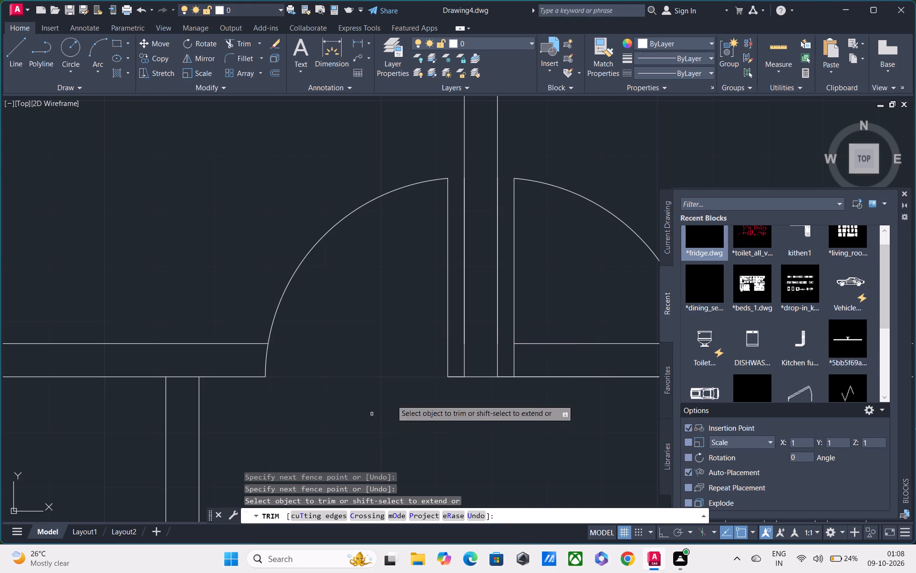
left_click_drag(572, 322, 572, 379)
scroll(572, 379, "down", 2)
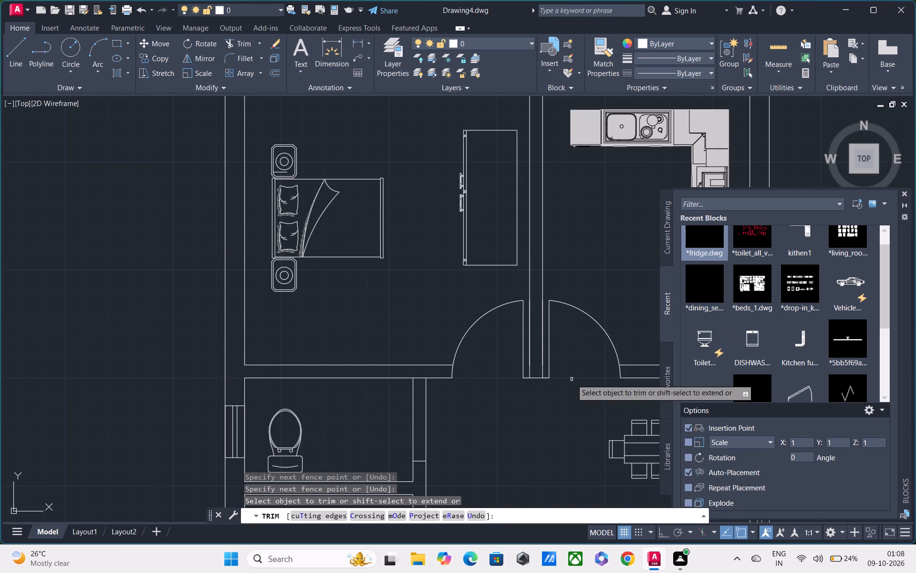
type("L")
key("space")
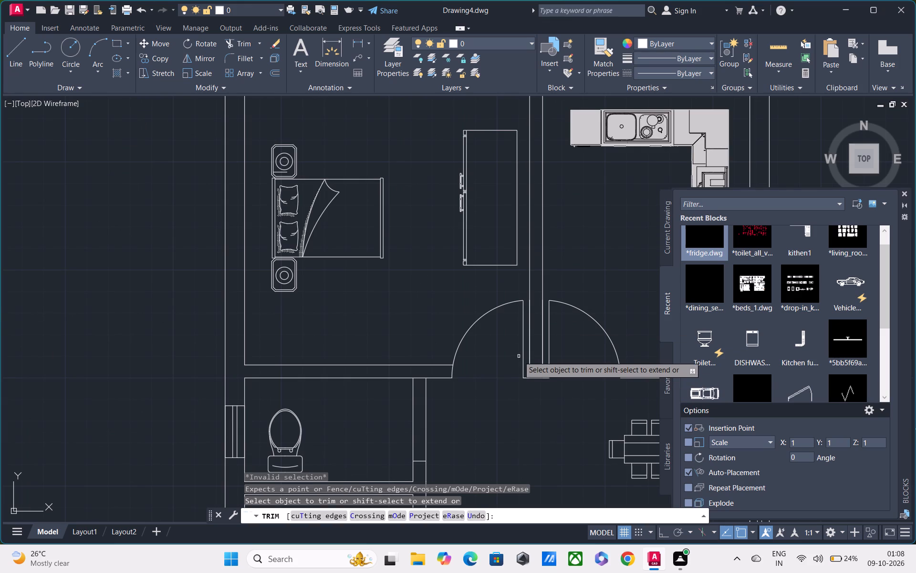
key("Escape")
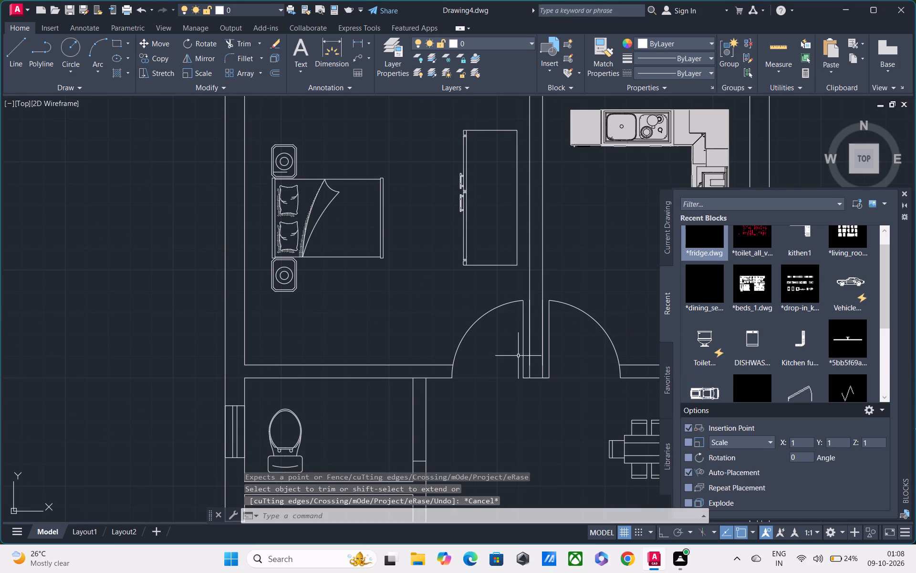
Draw connected lines along the wall's upper edge from the bedroom door's leaf line across the partition to the kitchen door's leaf line.
type("L")
key("space")
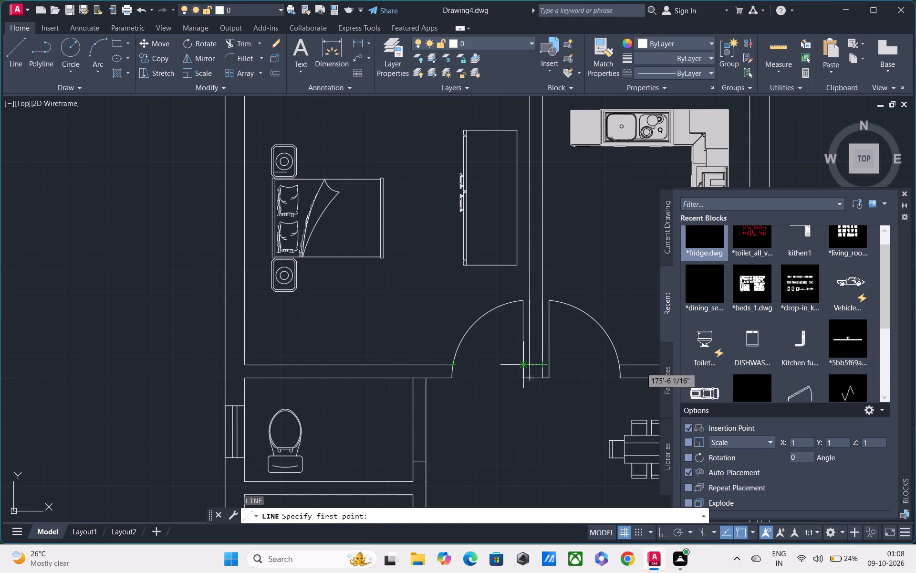
left_click(521, 367)
left_click(535, 365)
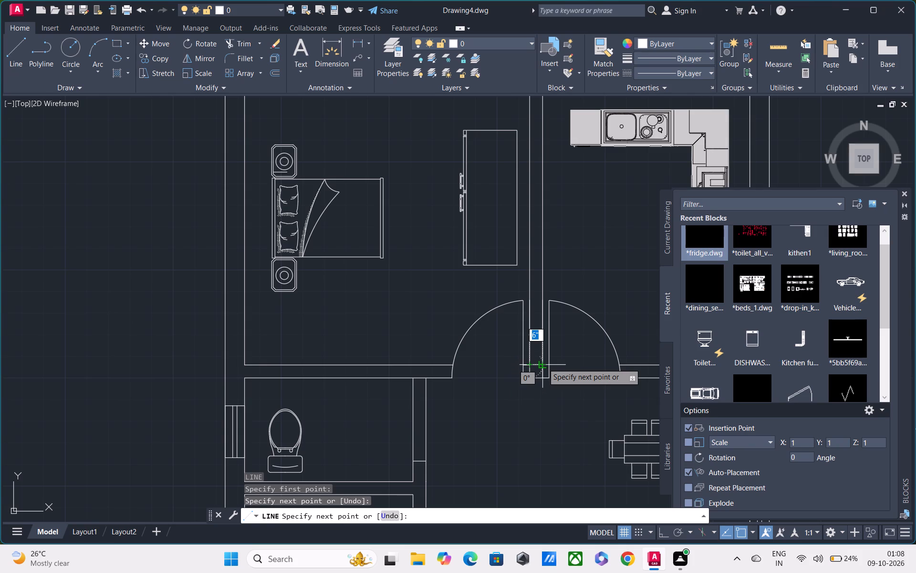
left_click(552, 363)
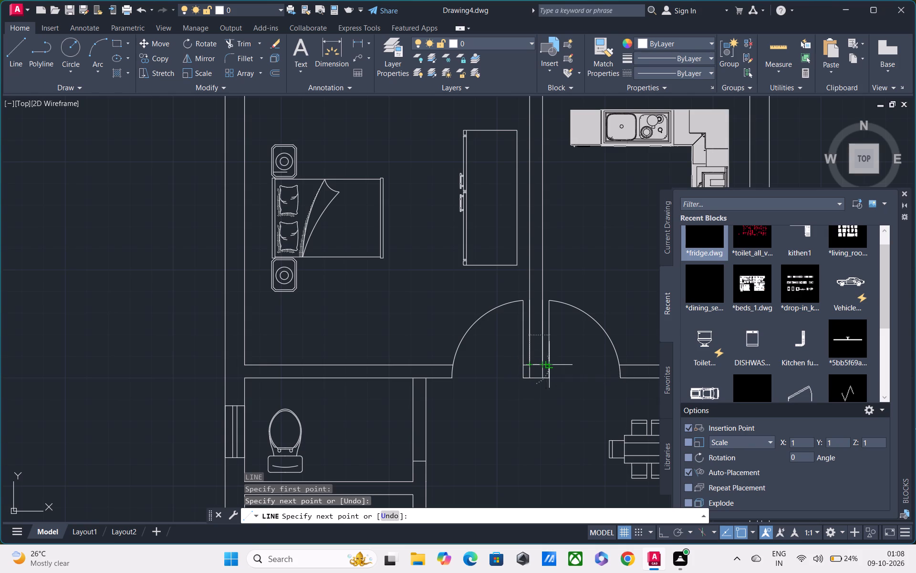
key("Escape")
Trim the new line where it crosses the thickness of the bedroom–kitchen partition.
type("TR")
key("space")
scroll(542, 368, "up", 1)
left_click_drag(533, 351, 533, 371)
scroll(533, 370, "down", 2)
middle_click_drag(522, 396, 520, 337)
scroll(520, 342, "down", 2)
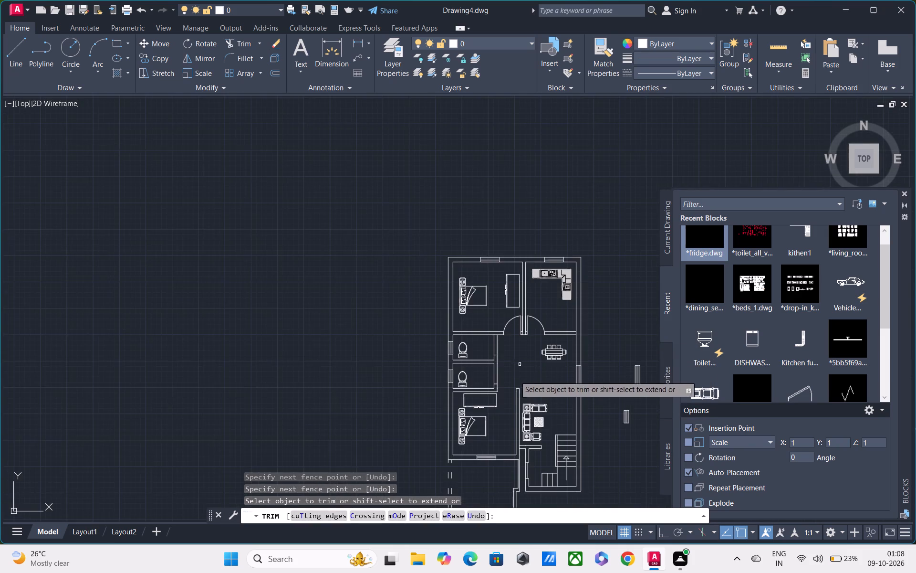
middle_click_drag(510, 371, 498, 350)
scroll(498, 350, "up", 1)
key("Escape")
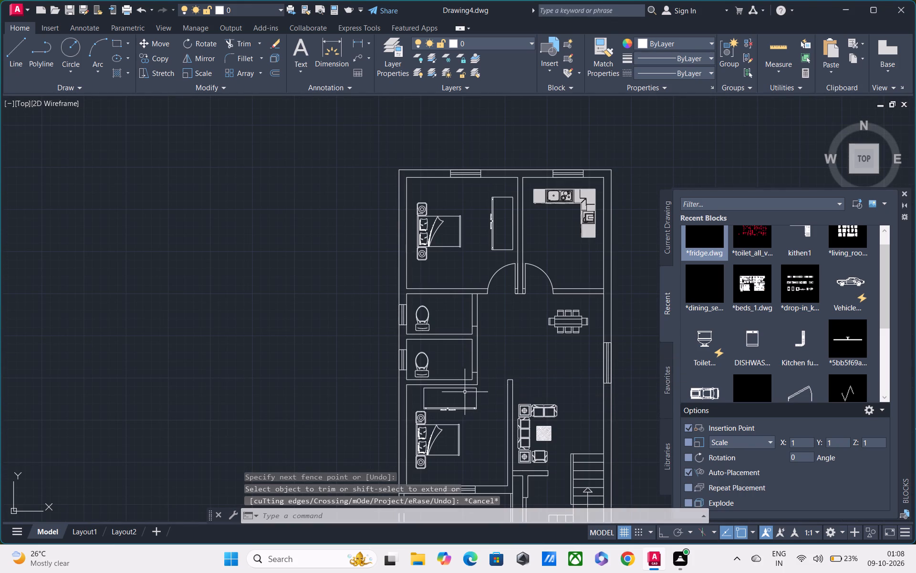
Draw a circle of radius 2.5' in the empty space beside the floor plan's bedroom and toilet side.
key("c")
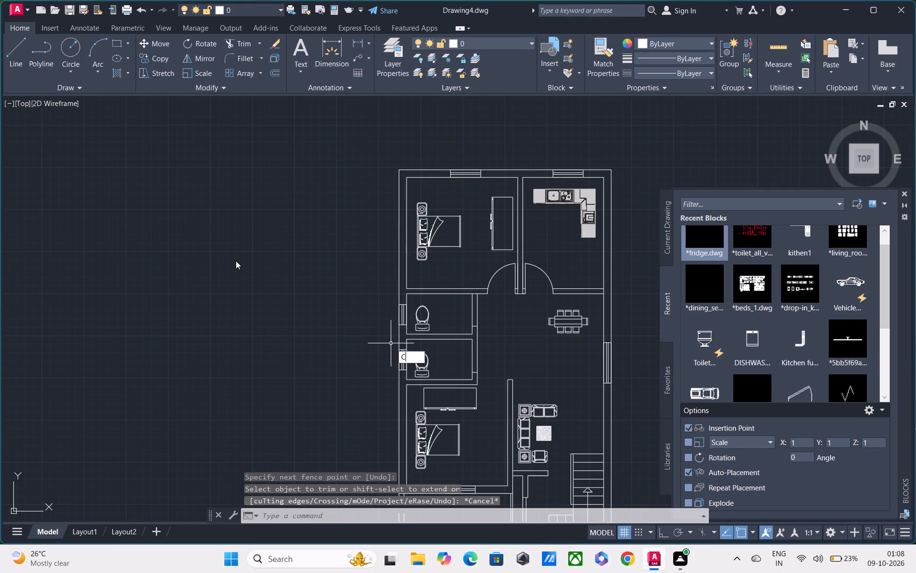
key("space")
left_click(228, 275)
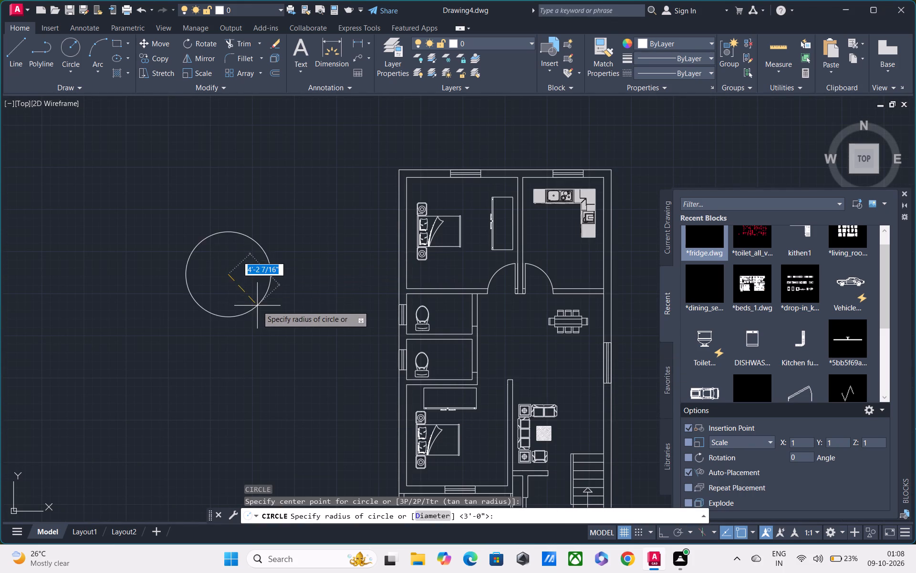
type("2.5'")
key("Return")
Draw a vertical line between the circle's top and bottom quadrants and a horizontal line through its centre from the left quadrant.
type("L")
key("space")
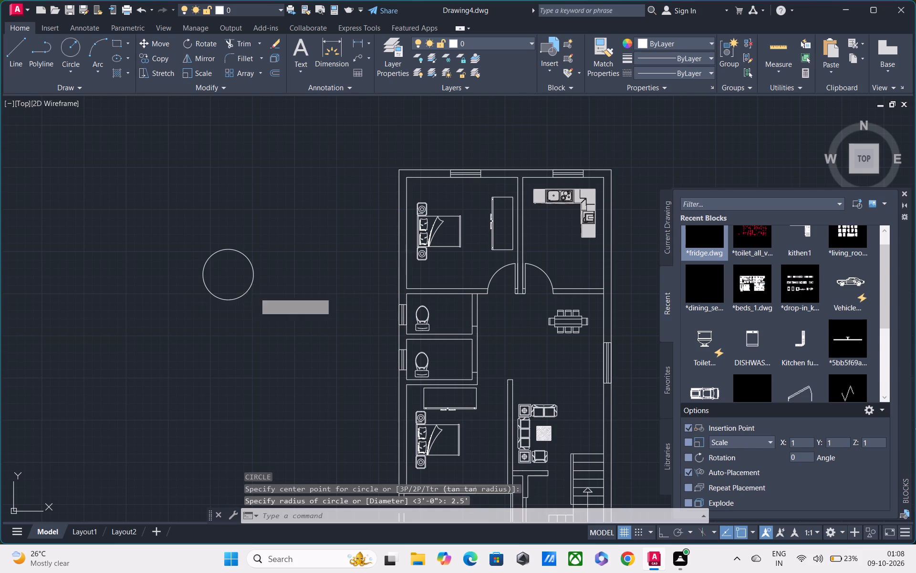
left_click(231, 299)
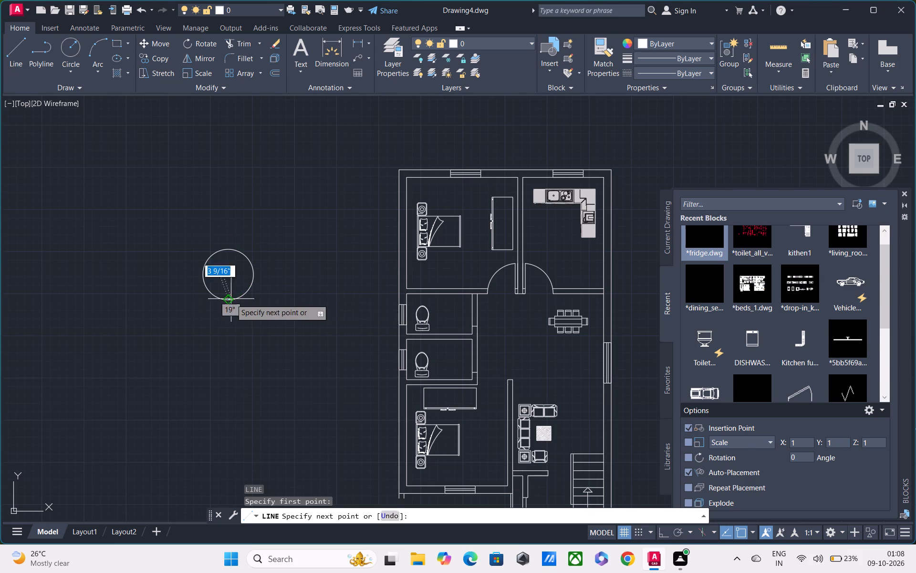
left_click(229, 249)
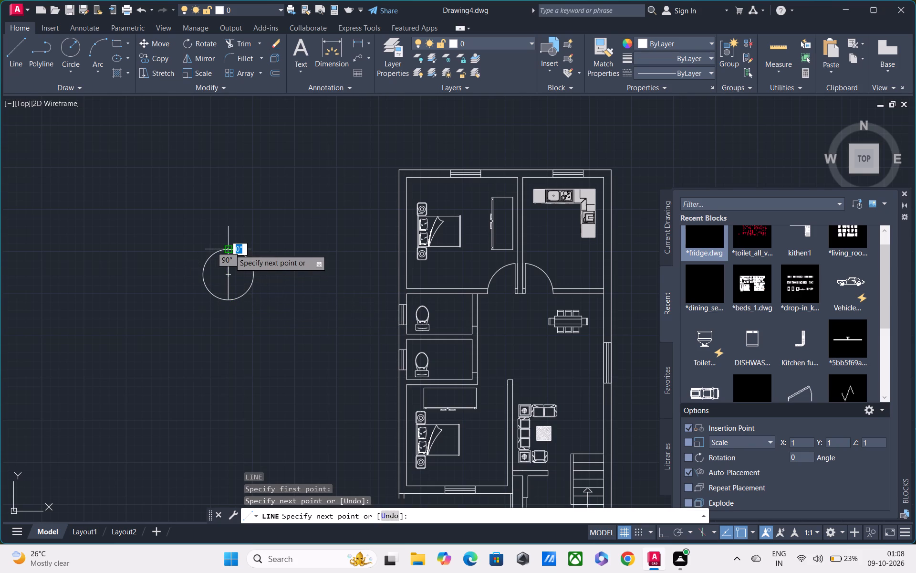
key("Escape")
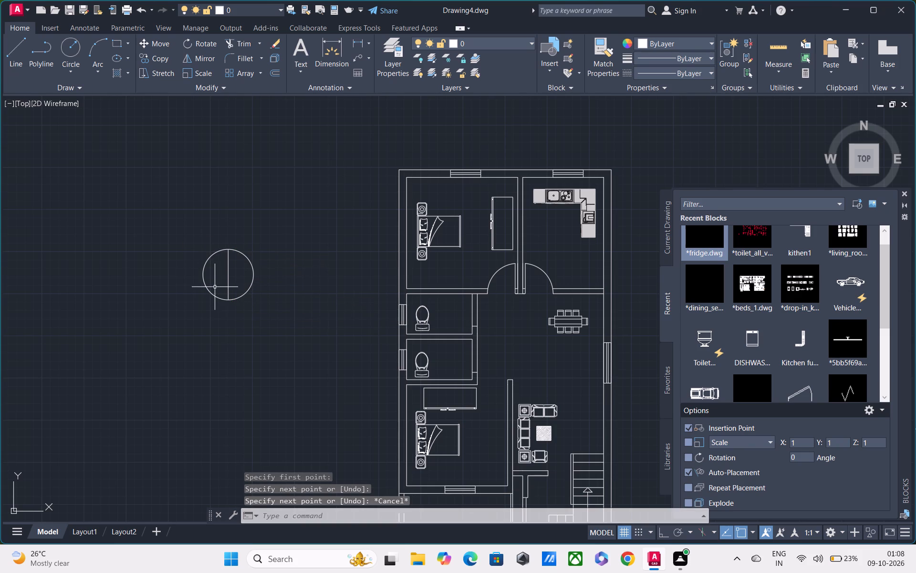
type("L")
key("space")
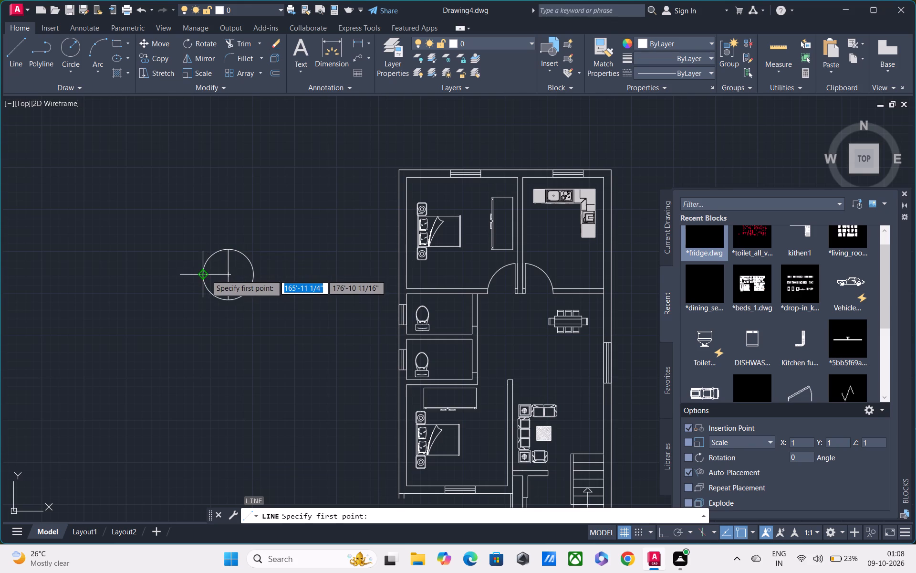
left_click(206, 275)
left_click(261, 274)
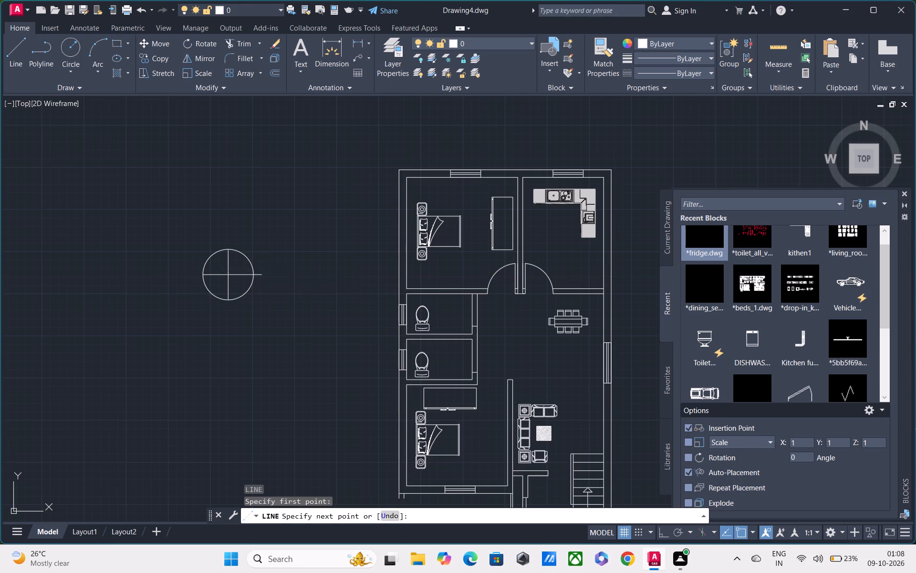
key("Escape")
Trim the horizontal line's overshoot and the circle and crossing lines so that only the lower-left quarter sector remains.
type("TR")
key("space")
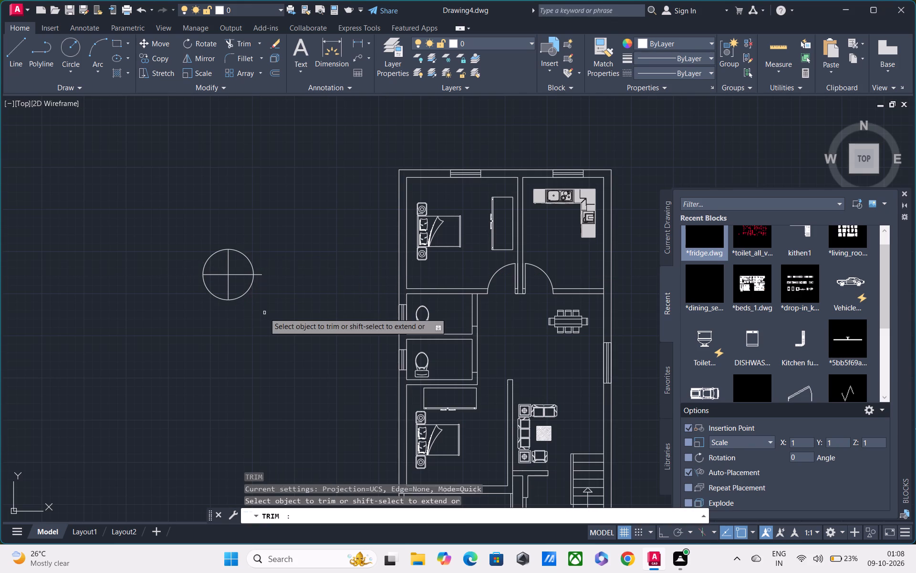
scroll(262, 286, "up", 2)
left_click_drag(255, 227, 244, 272)
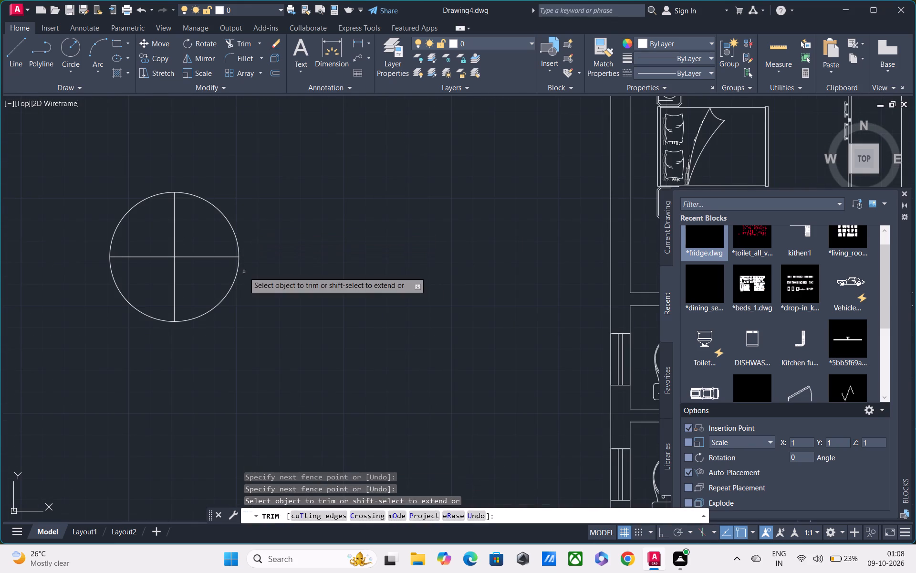
middle_click_drag(244, 272, 470, 286)
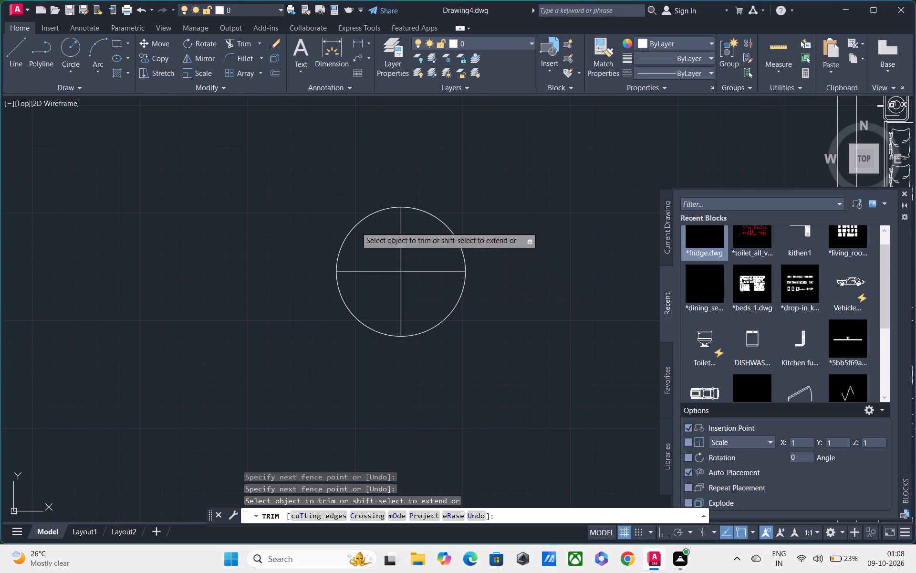
left_click_drag(348, 220, 434, 334)
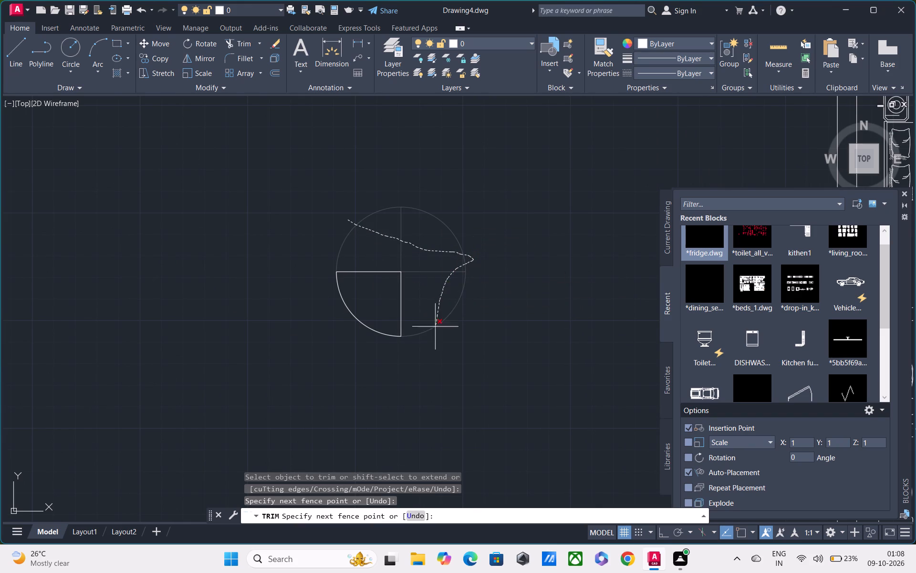
left_click_drag(434, 334, 433, 339)
key("Escape")
Offset the quarter sector's top line 2.75" downward to form the door leaf.
type("O 2.75\"")
key("Return")
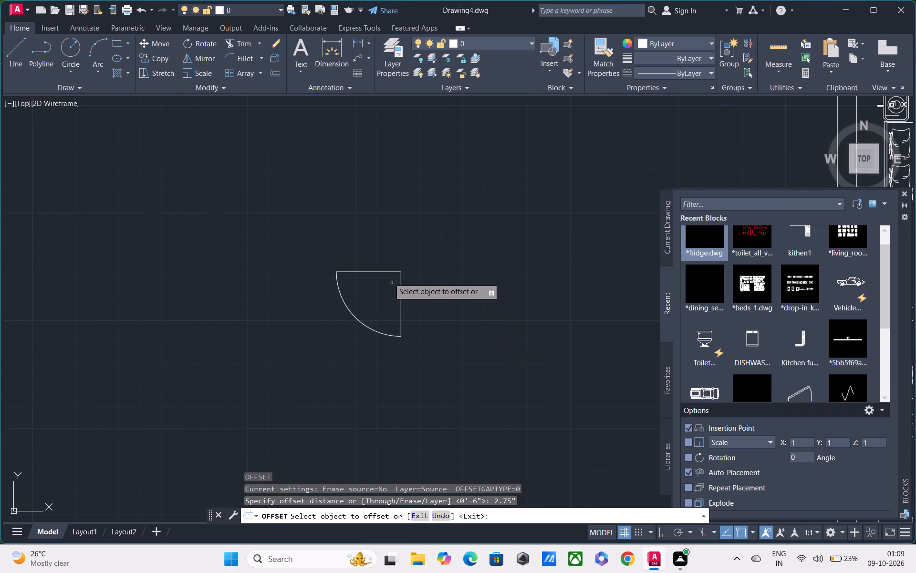
left_click(386, 271)
left_click(385, 279)
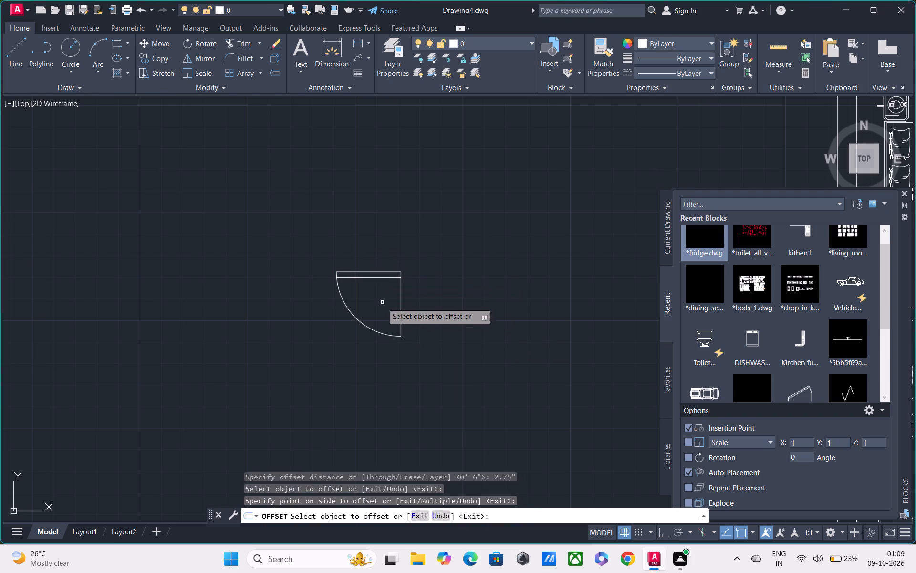
key("Escape")
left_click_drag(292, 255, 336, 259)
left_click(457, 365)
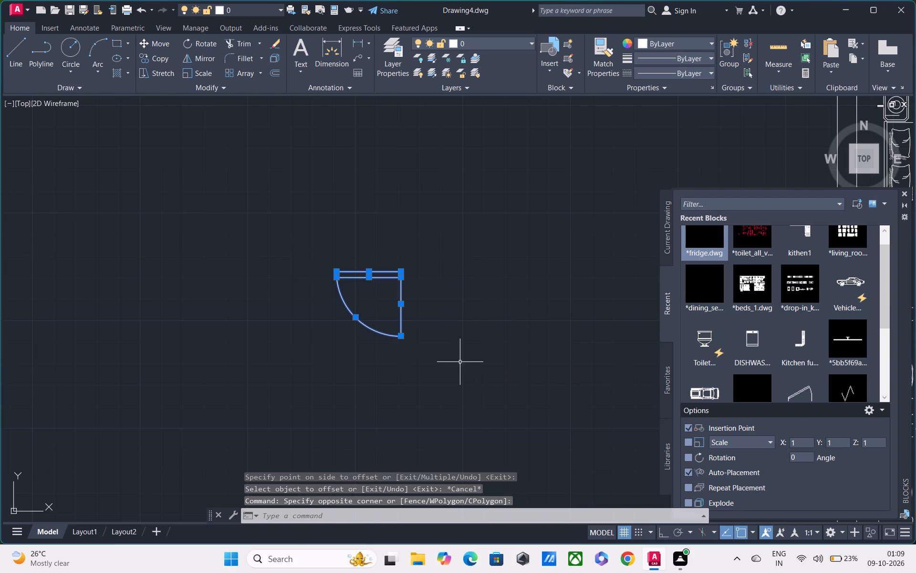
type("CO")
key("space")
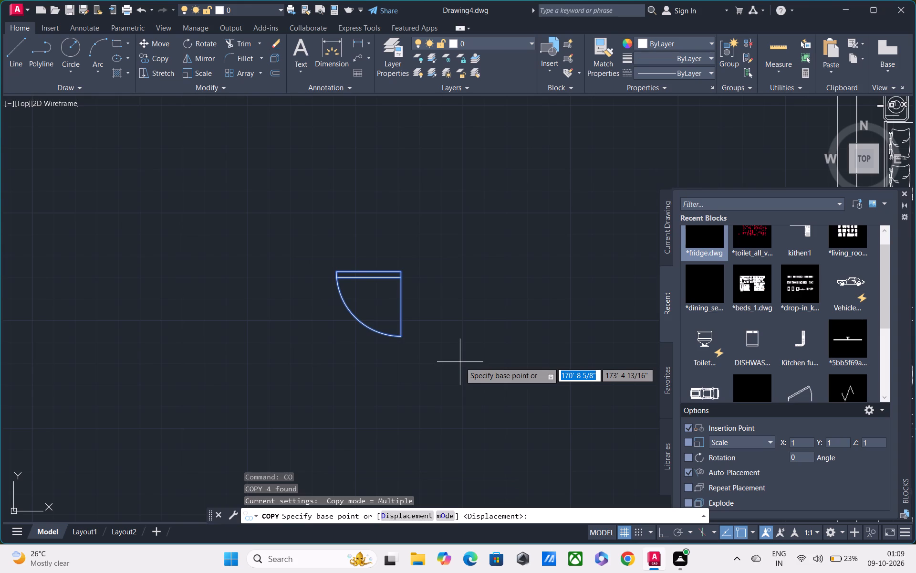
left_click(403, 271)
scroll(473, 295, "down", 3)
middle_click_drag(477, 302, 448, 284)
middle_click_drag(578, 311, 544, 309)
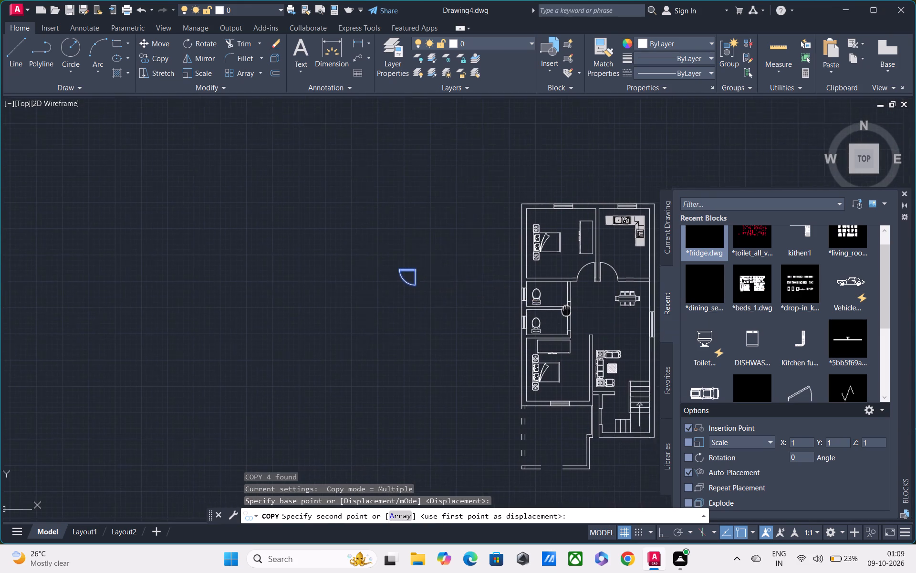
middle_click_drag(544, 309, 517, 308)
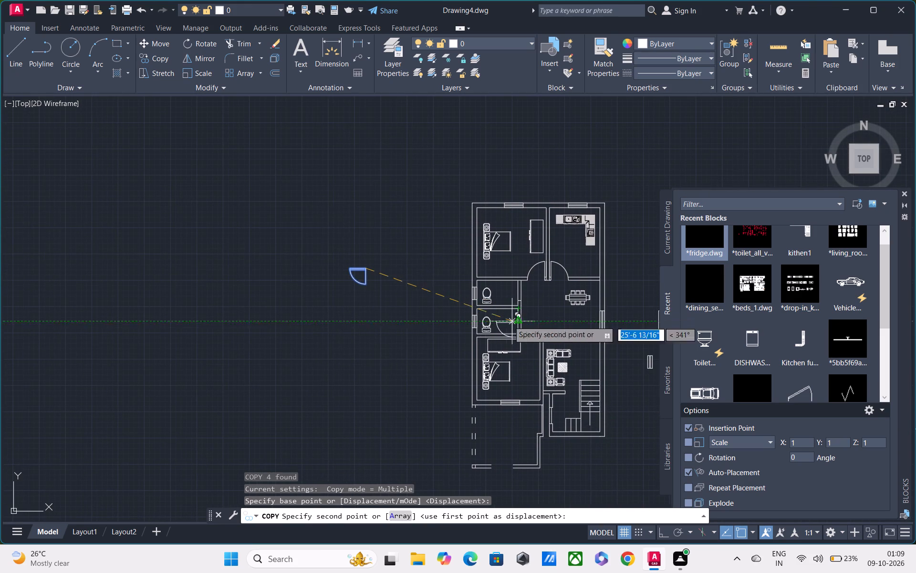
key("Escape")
Mirror the 2.5' door symbol about a horizontal line above it with ortho on, keeping the original.
left_click_drag(332, 243, 350, 254)
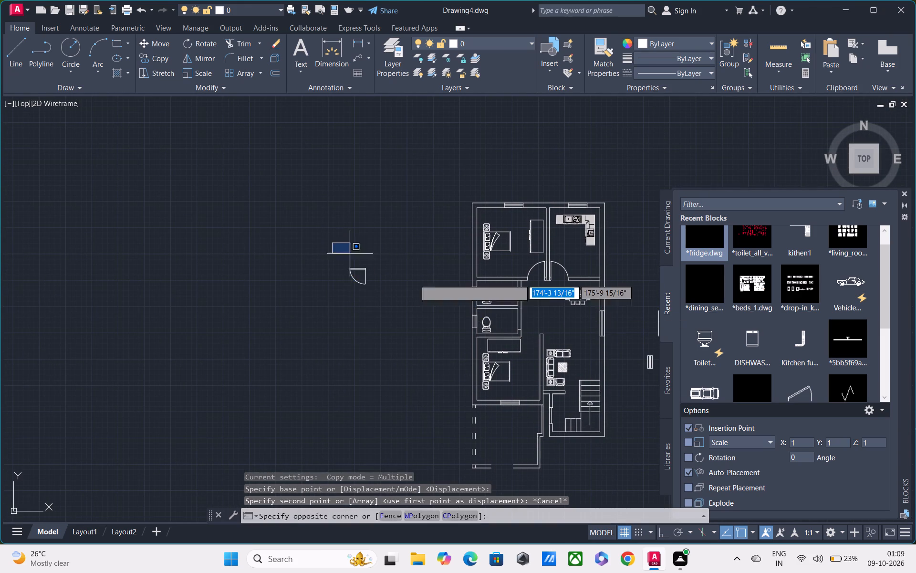
left_click(423, 306)
type("MI")
key("space")
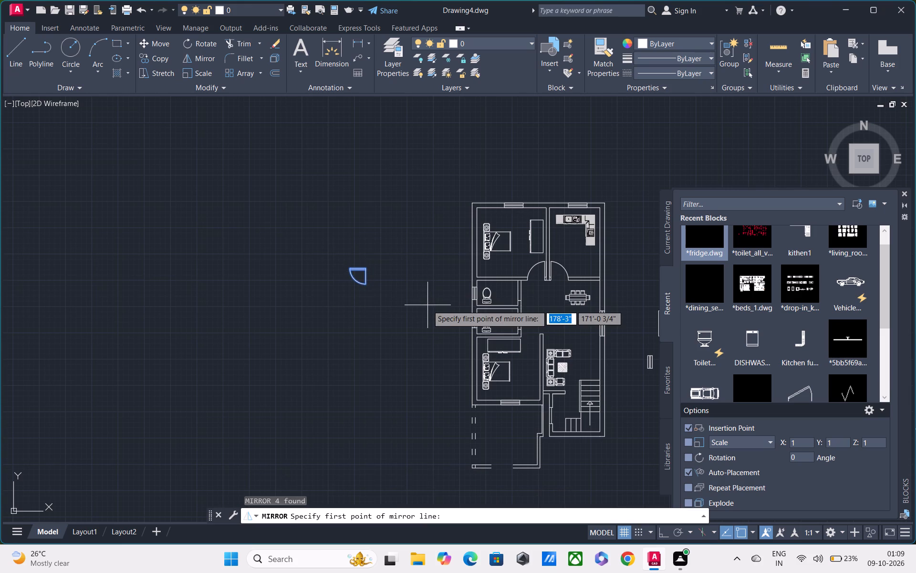
scroll(427, 305, "up", 1)
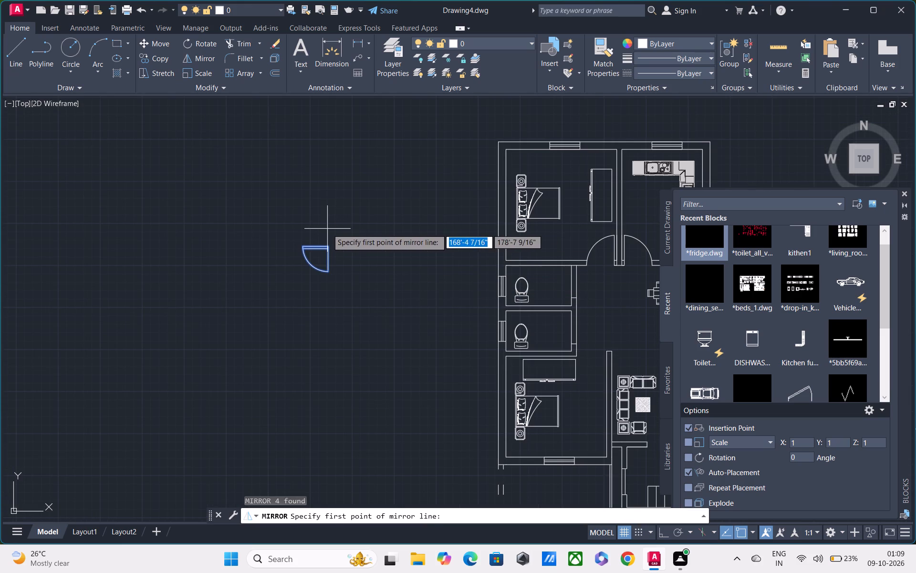
left_click(327, 229)
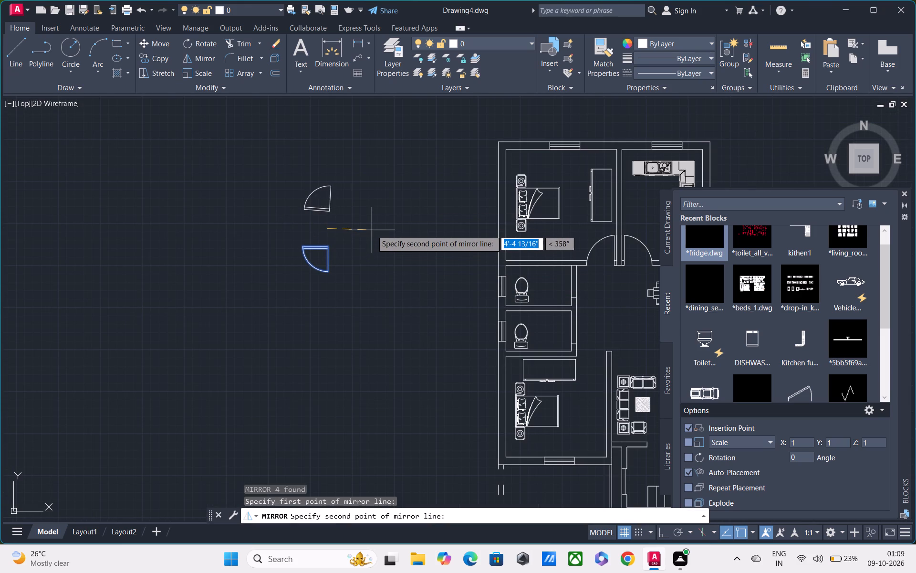
key("F8")
left_click(372, 230)
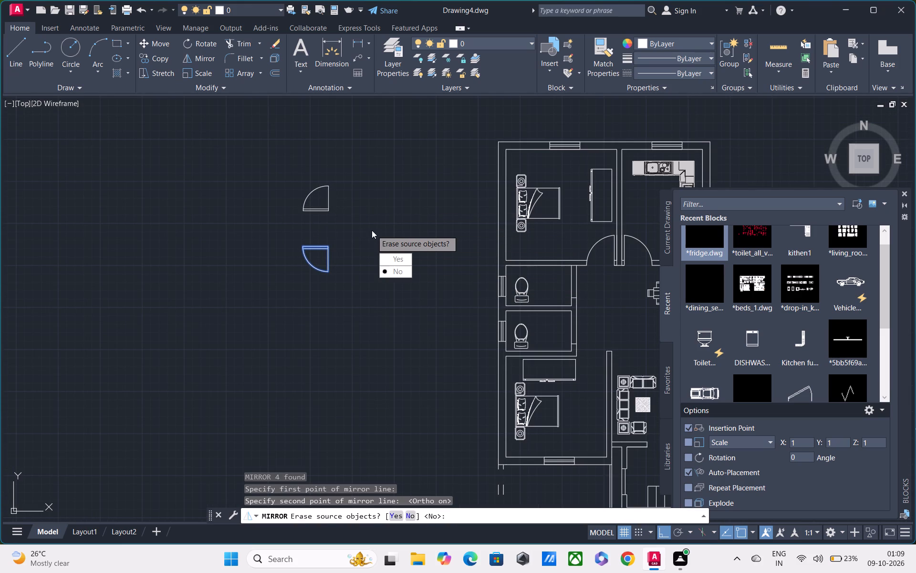
left_click_drag(387, 272, 372, 230)
Copy the upper 2.5' door symbol from its lower-right corner onto the lower toilet's right wall, with ortho off.
left_click_drag(276, 144, 285, 156)
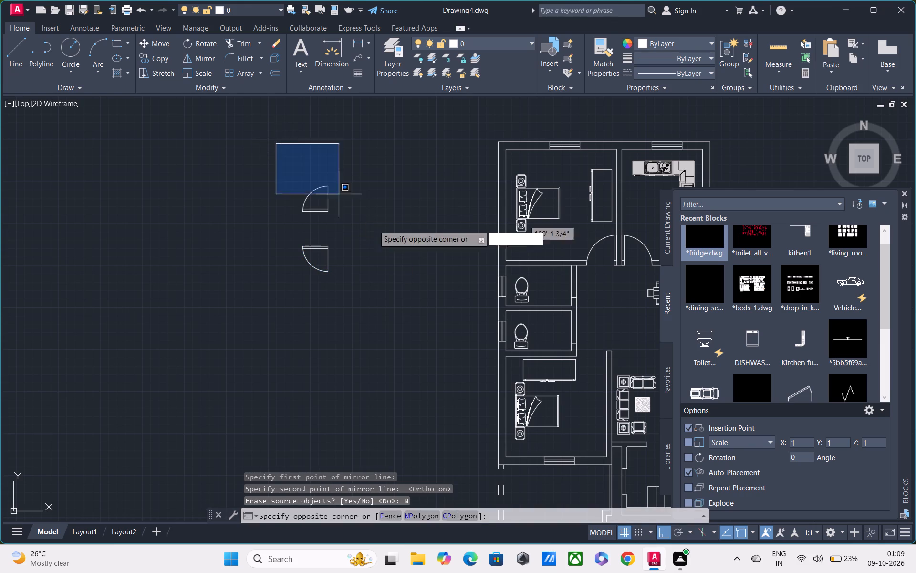
left_click(380, 244)
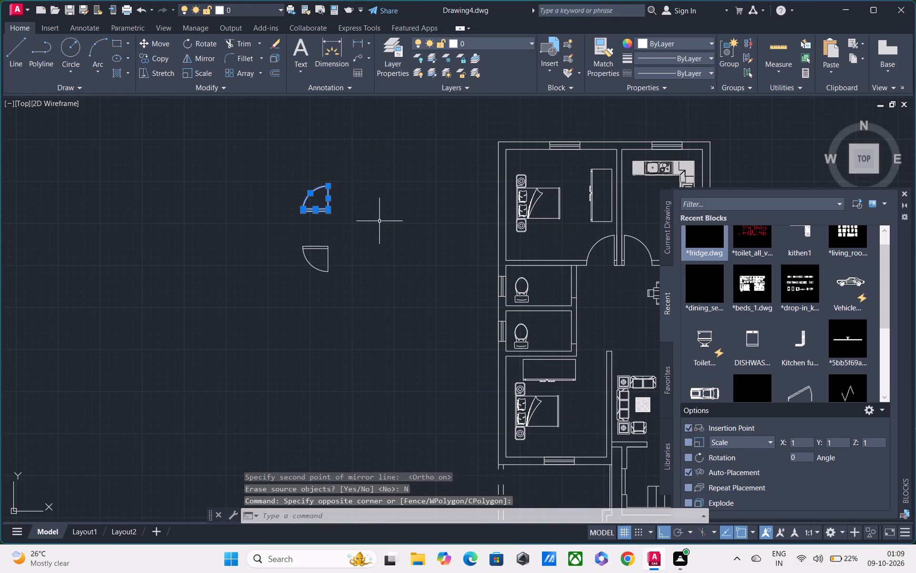
key("m")
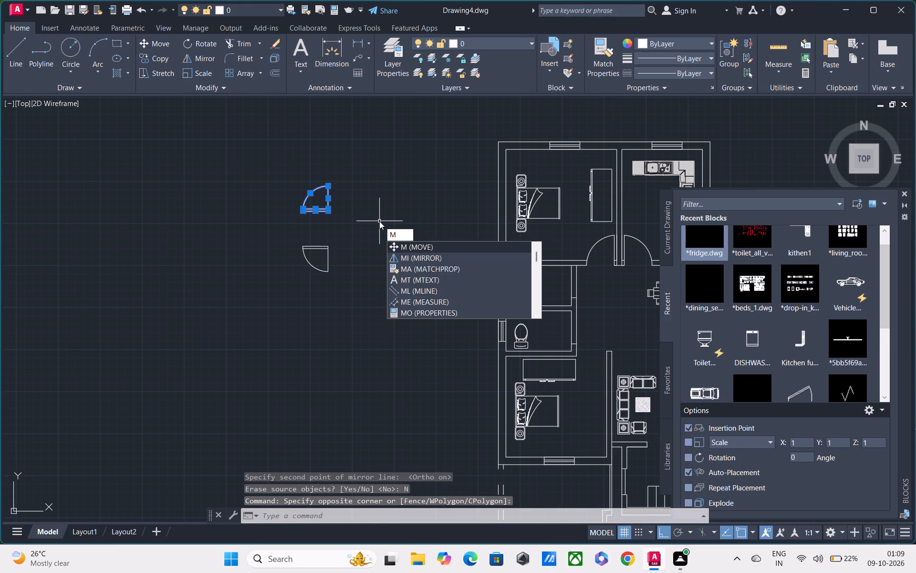
key("BackSpace")
type("CO")
key("space")
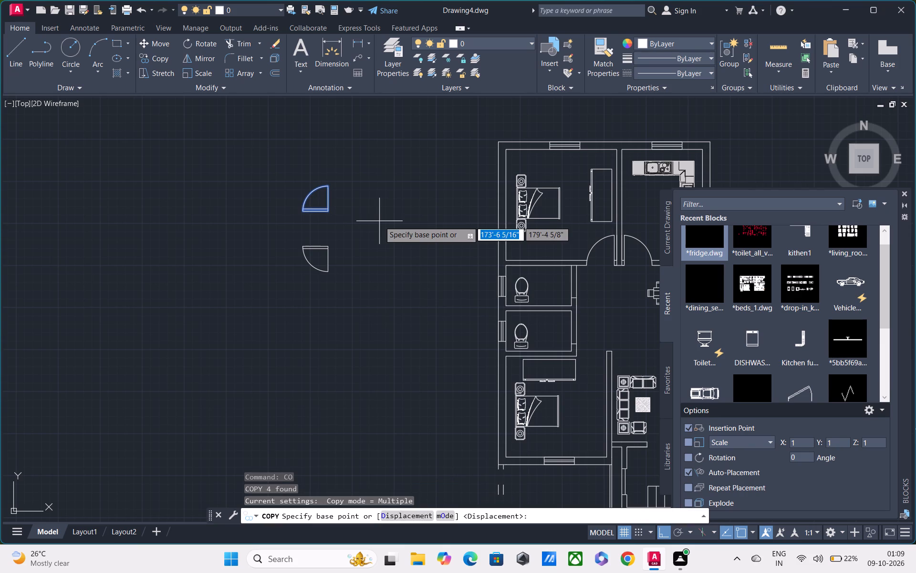
scroll(324, 212, "up", 1)
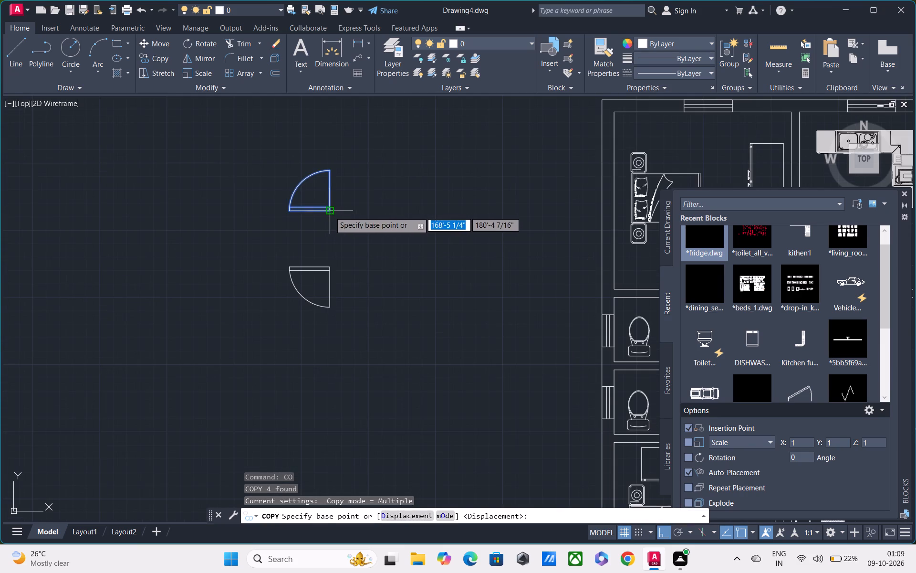
left_click(330, 212)
scroll(341, 238, "down", 3)
middle_click_drag(350, 261, 346, 241)
scroll(424, 270, "up", 2)
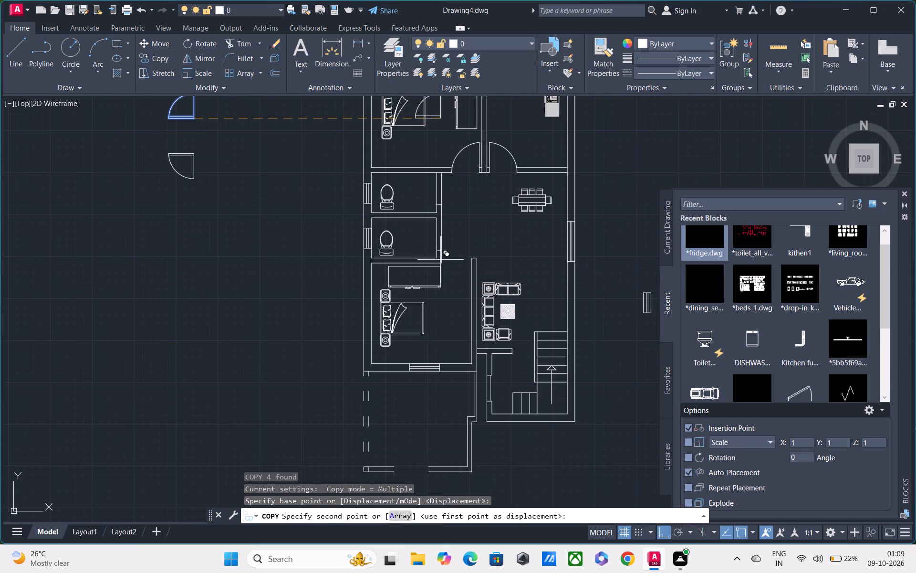
scroll(438, 243, "up", 1)
key("F8")
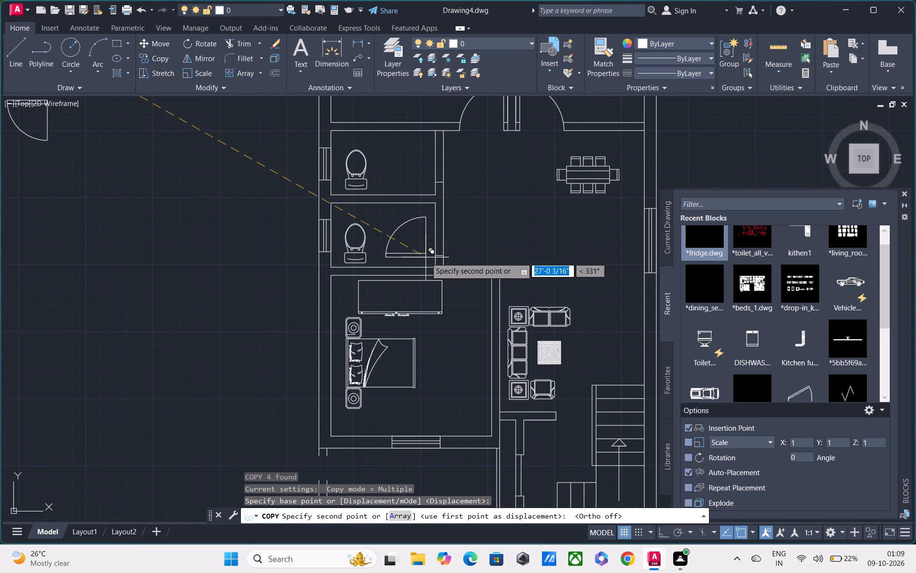
scroll(430, 255, "up", 2)
left_click(460, 259)
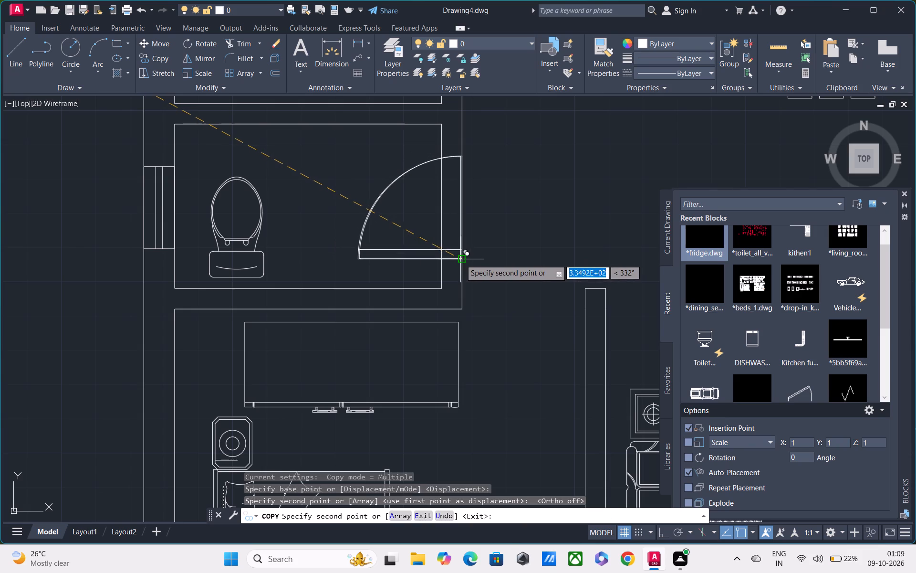
Place a second copy of the 2.5' door symbol at the matching point on the upper toilet's right wall.
middle_click_drag(459, 305, 446, 384)
middle_click_drag(445, 195, 445, 252)
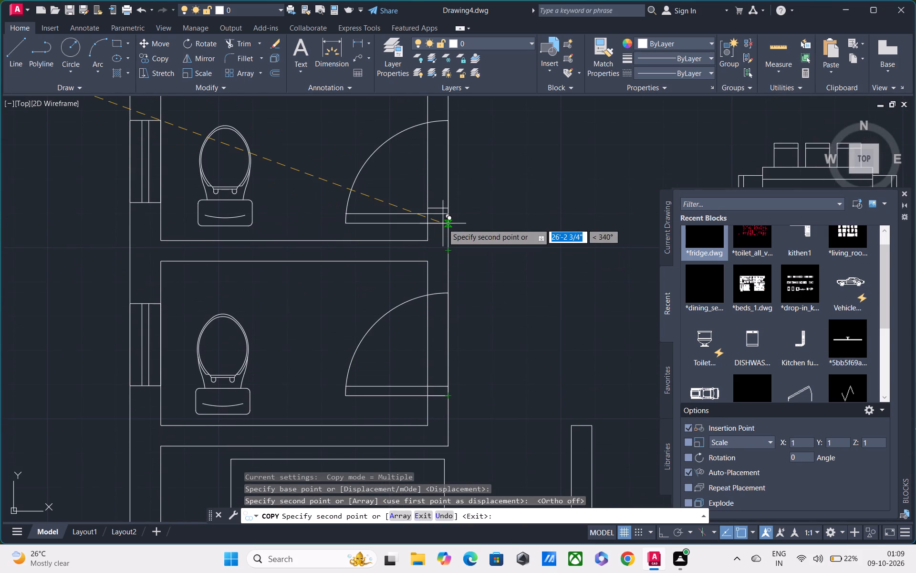
middle_click_drag(443, 222, 437, 280)
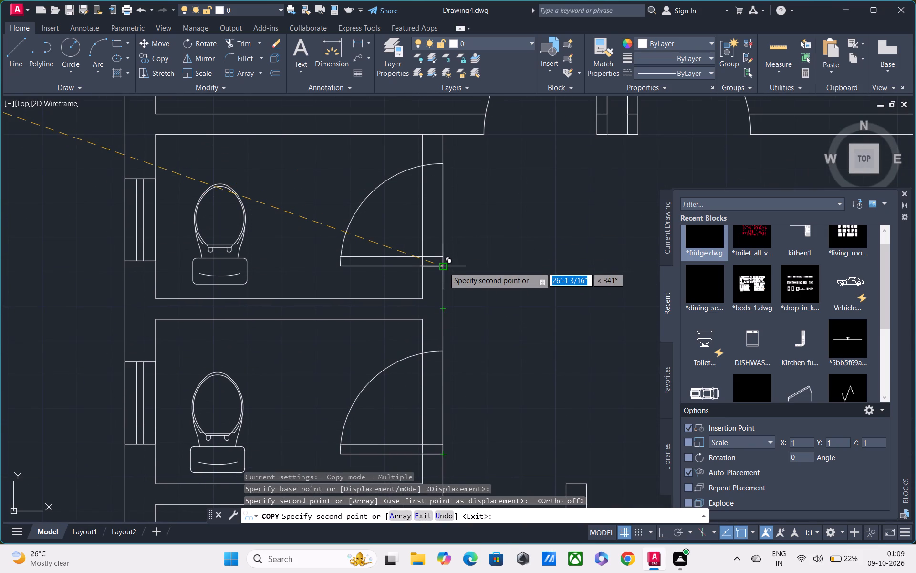
left_click(444, 267)
scroll(444, 267, "down", 3)
middle_click_drag(446, 312, 430, 234)
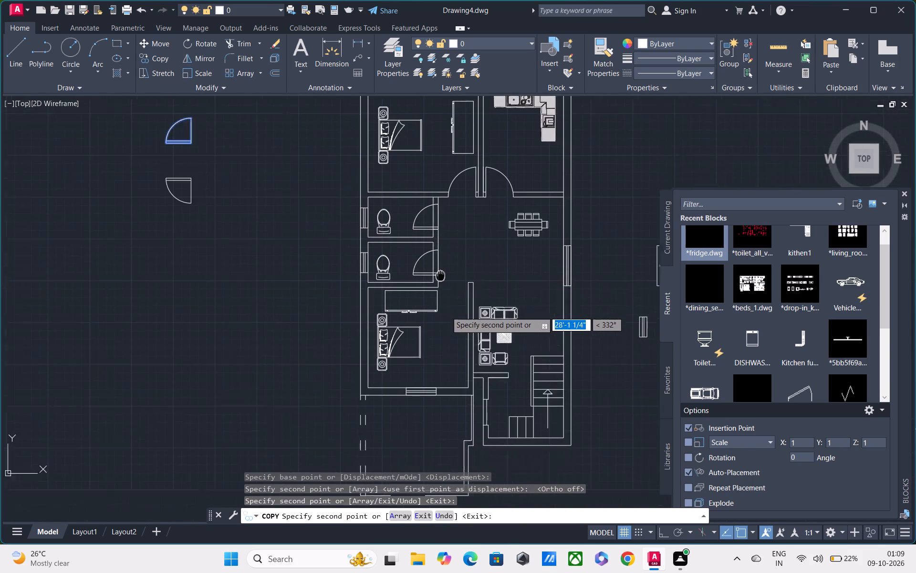
middle_click_drag(430, 234, 427, 225)
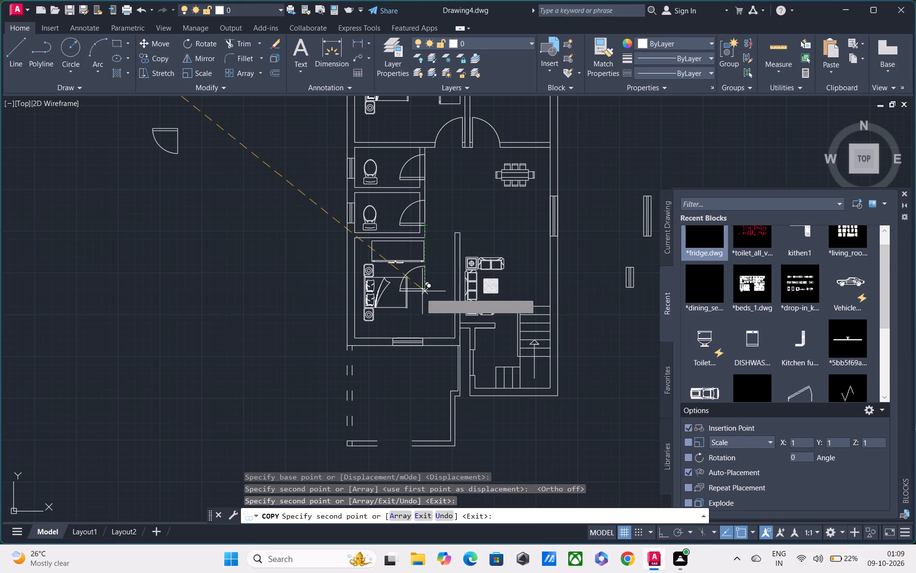
key("Escape")
Trim the lower toilet's wall lines across the door opening, including the short piece inside the door leaf.
type("TR")
key("space")
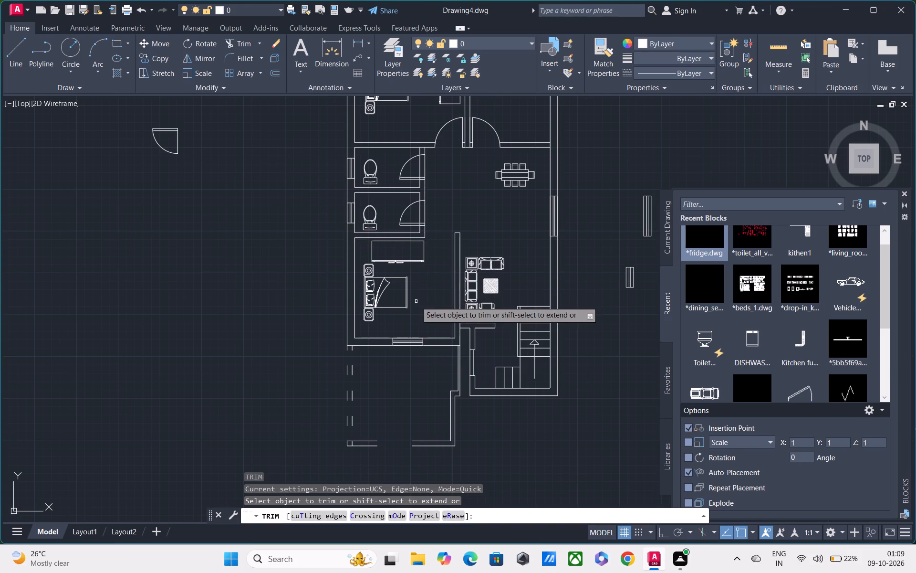
middle_click_drag(427, 225, 405, 291)
scroll(403, 291, "up", 2)
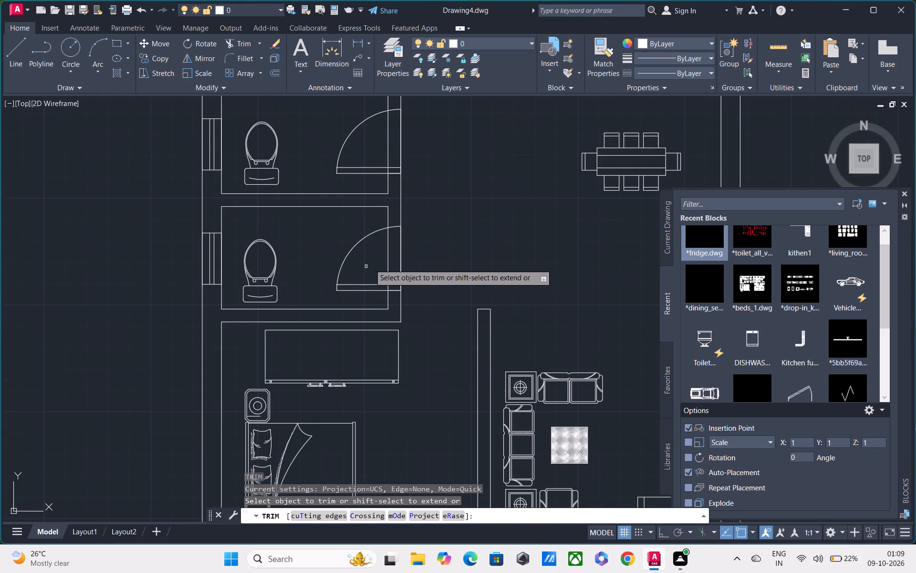
left_click_drag(376, 262, 426, 265)
scroll(389, 288, "up", 3)
left_click_drag(387, 288, 385, 288)
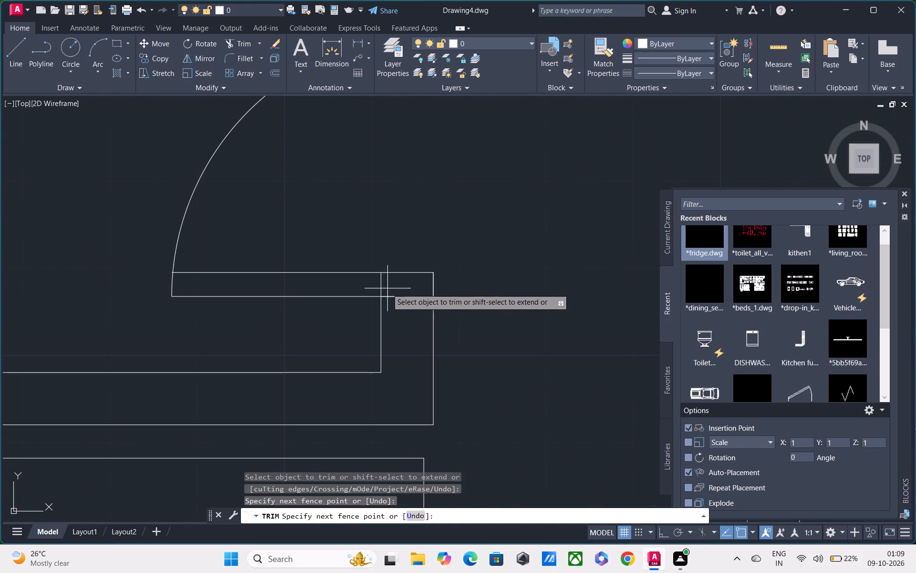
left_click_drag(385, 288, 376, 285)
scroll(375, 285, "down", 2)
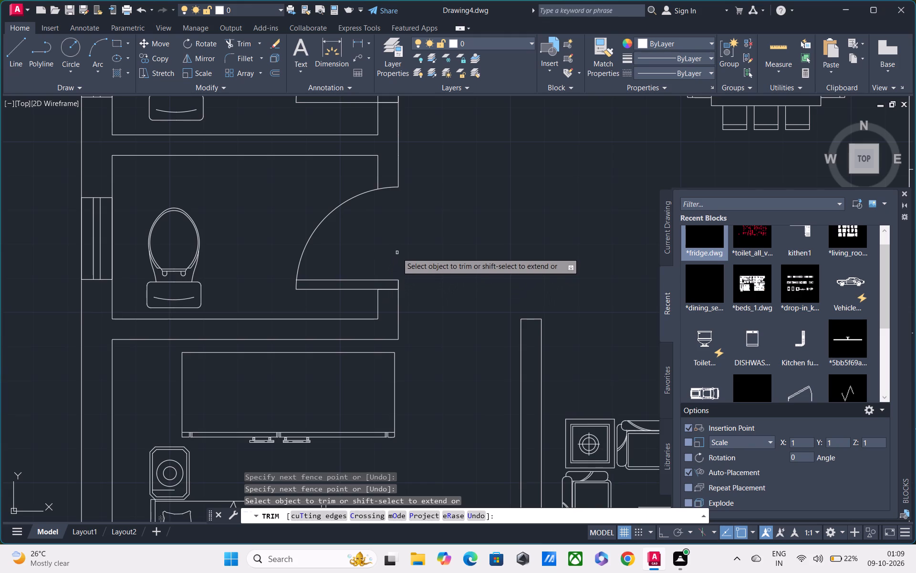
Trim the upper toilet's wall lines across its door opening, including the piece inside the door leaf.
middle_click_drag(397, 253, 378, 328)
middle_click_drag(376, 295, 373, 333)
middle_click_drag(363, 300, 360, 330)
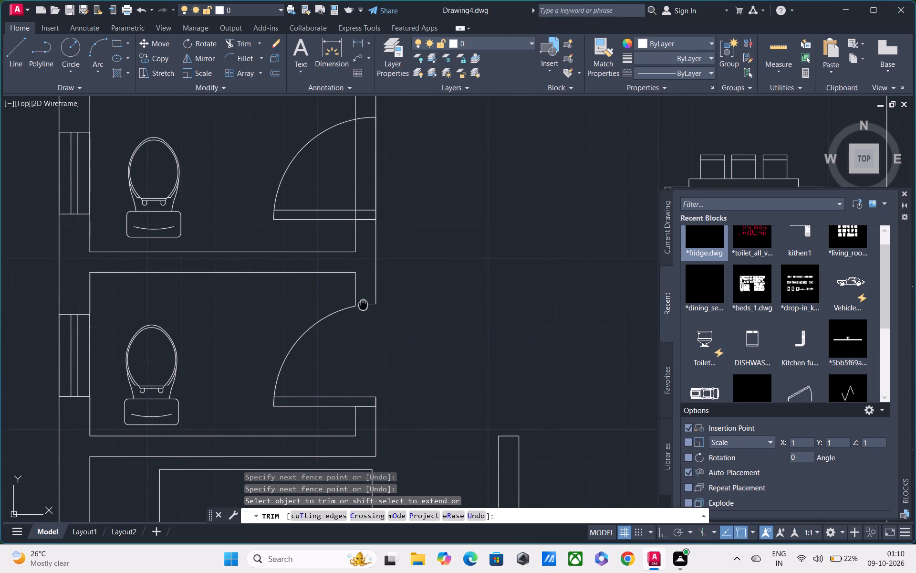
middle_click_drag(360, 330, 357, 352)
left_click_drag(337, 215, 420, 228)
scroll(365, 264, "up", 2)
left_click_drag(351, 268, 307, 267)
scroll(306, 267, "down", 3)
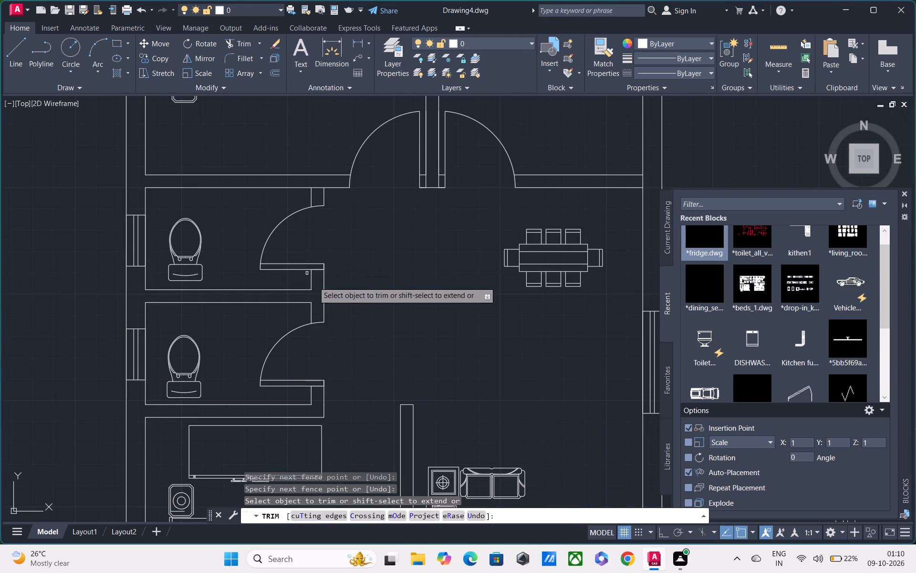
middle_click_drag(300, 330, 298, 241)
scroll(331, 296, "down", 2)
middle_click_drag(365, 296, 366, 235)
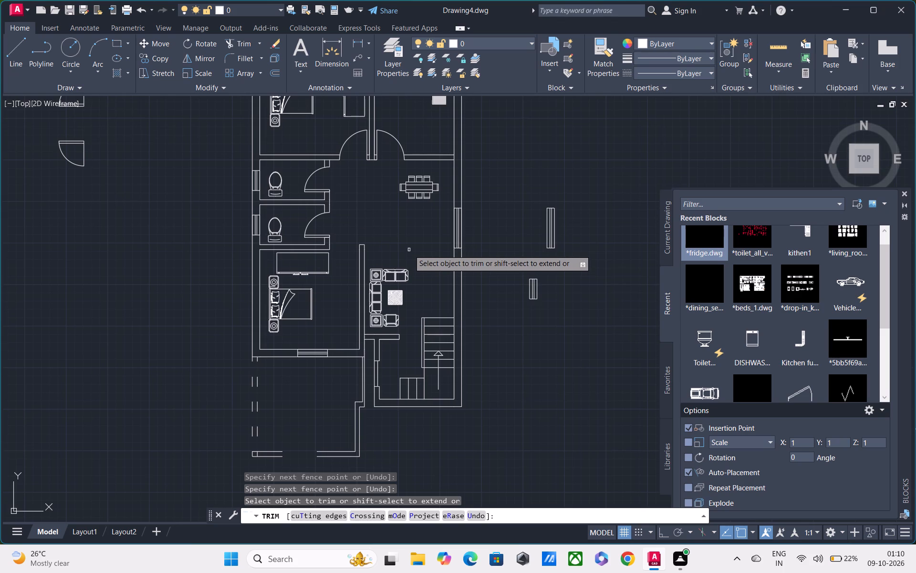
key("Escape")
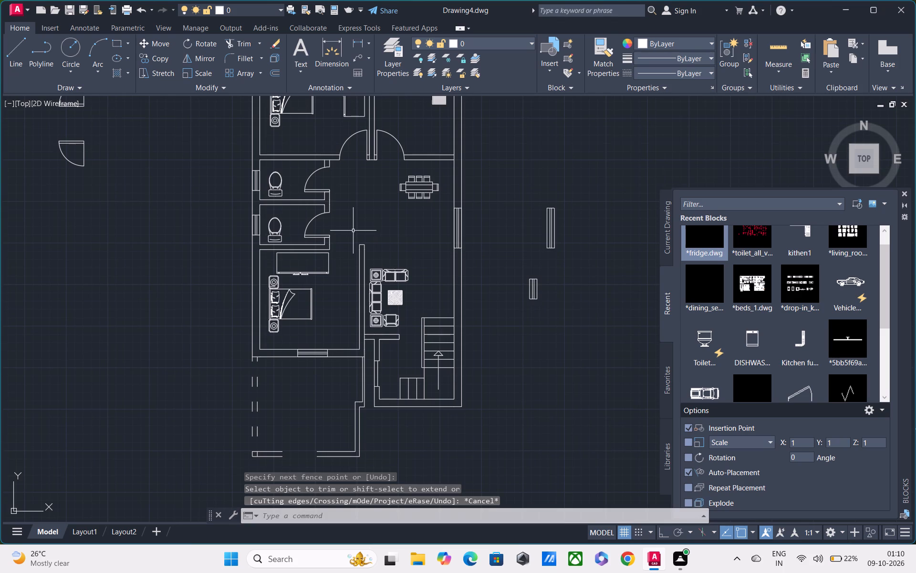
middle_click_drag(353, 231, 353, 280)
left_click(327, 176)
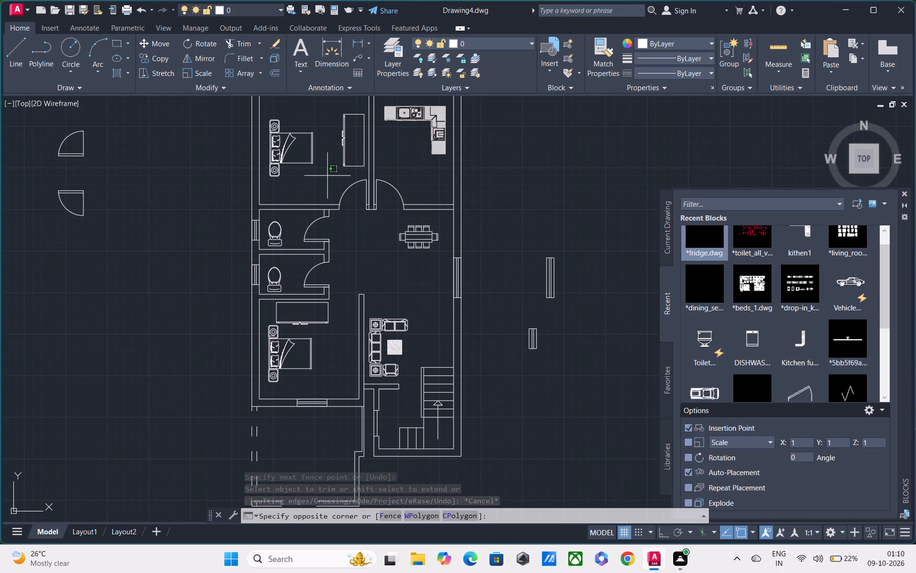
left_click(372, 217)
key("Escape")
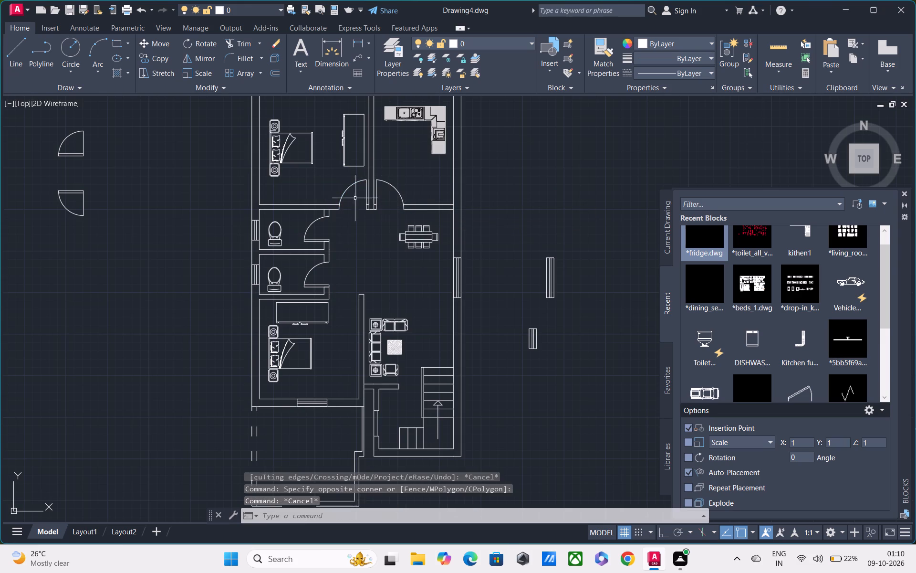
Rotate the spare 3' door symbol, far right of the plan, by 180° about a point below it with ortho on.
scroll(339, 199, "down", 3)
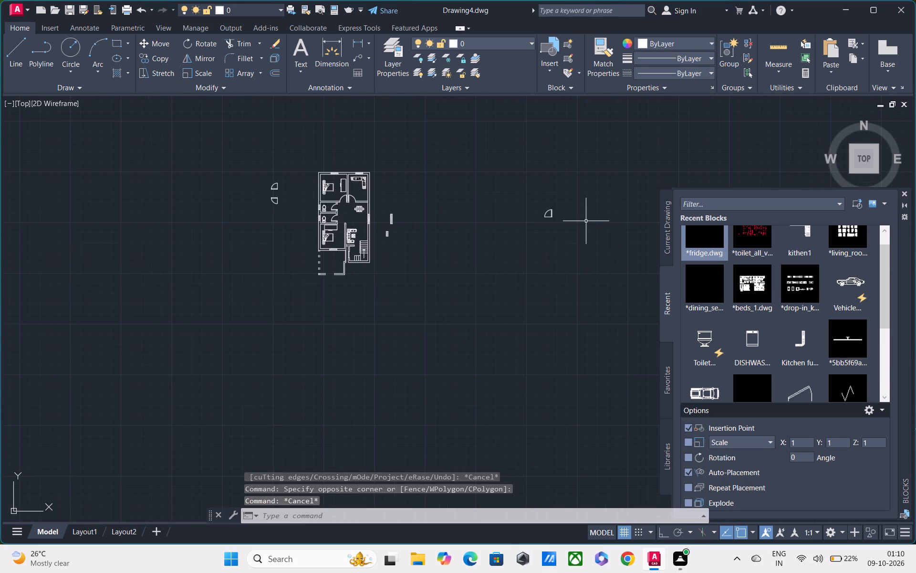
scroll(560, 212, "up", 2)
left_click_drag(465, 190, 505, 198)
left_click(551, 263)
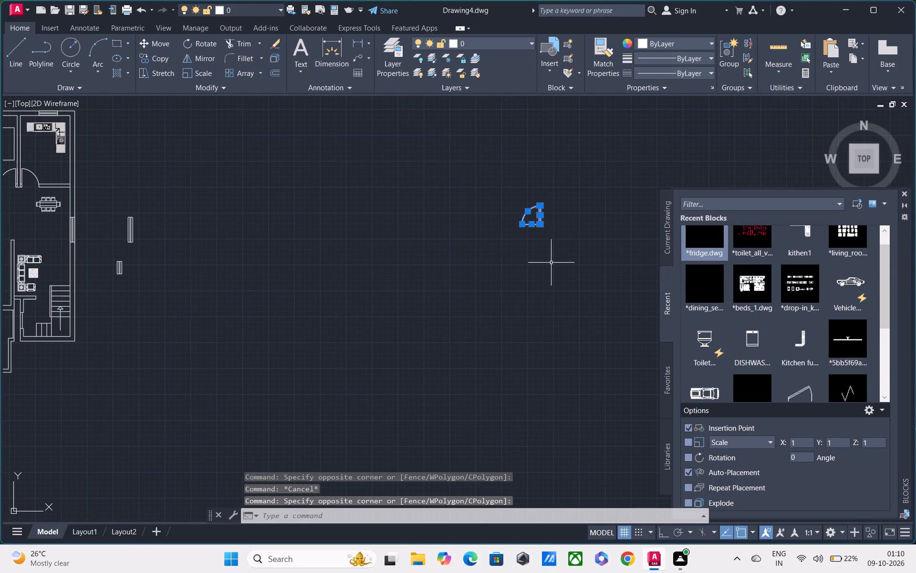
type("RO")
key("space")
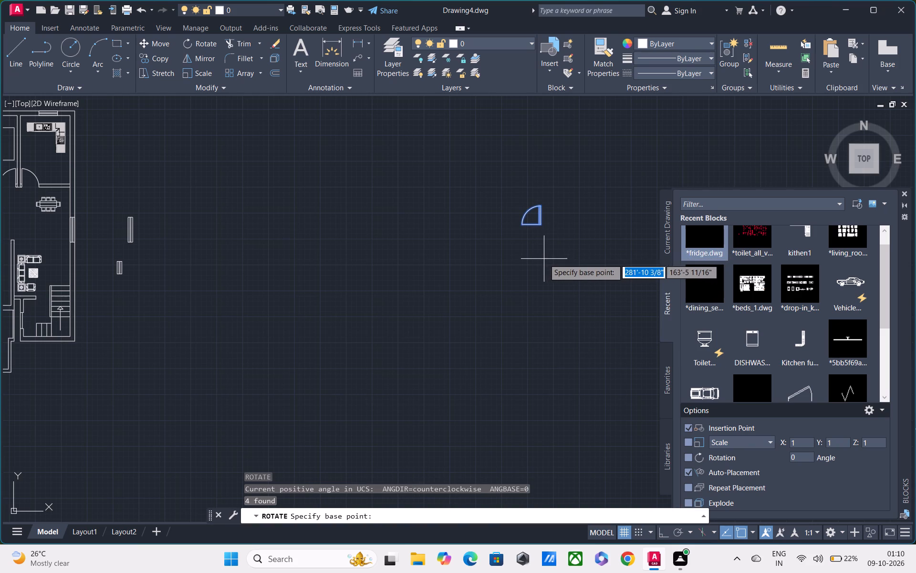
left_click(540, 261)
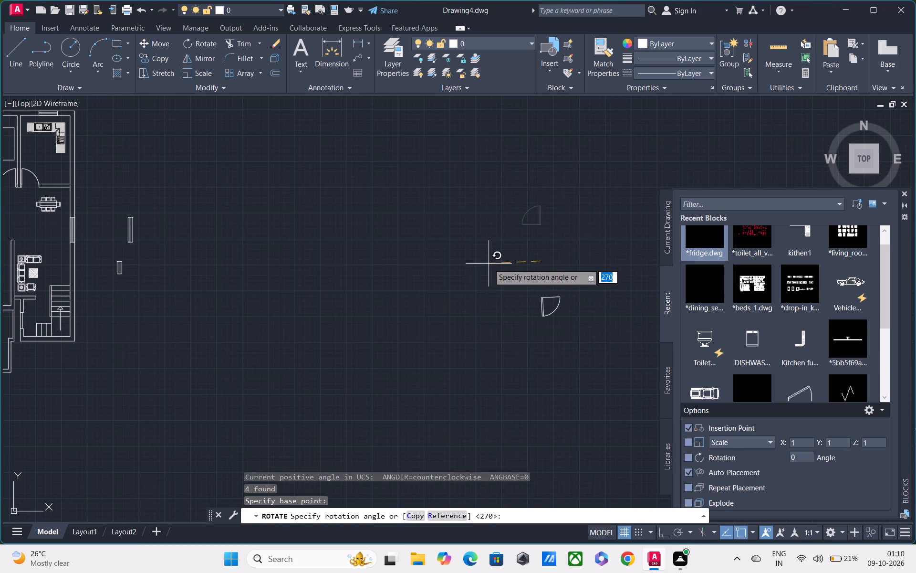
key("F8")
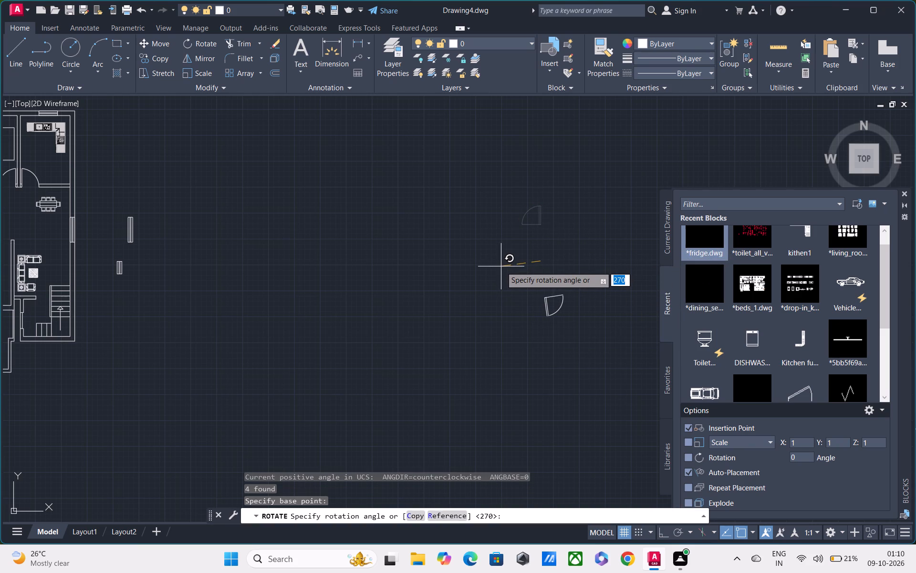
left_click(501, 266)
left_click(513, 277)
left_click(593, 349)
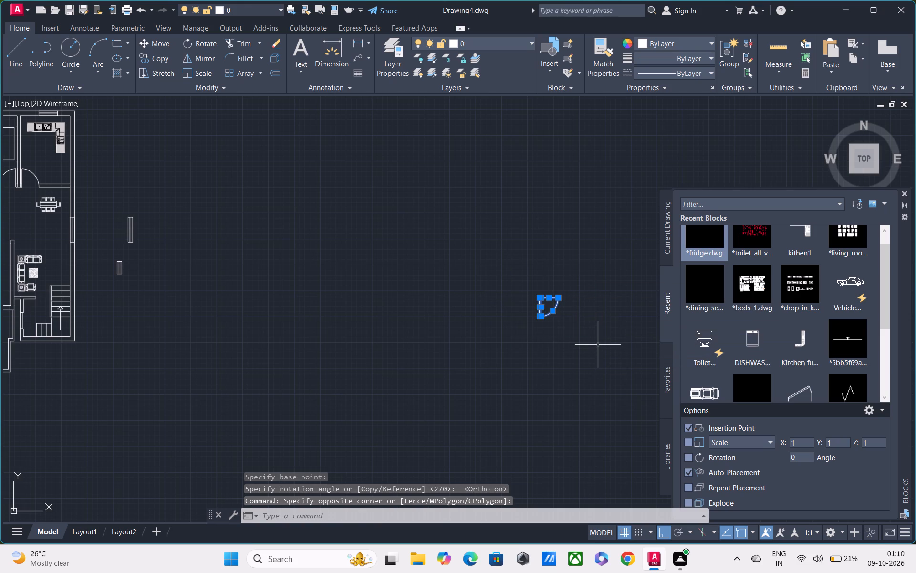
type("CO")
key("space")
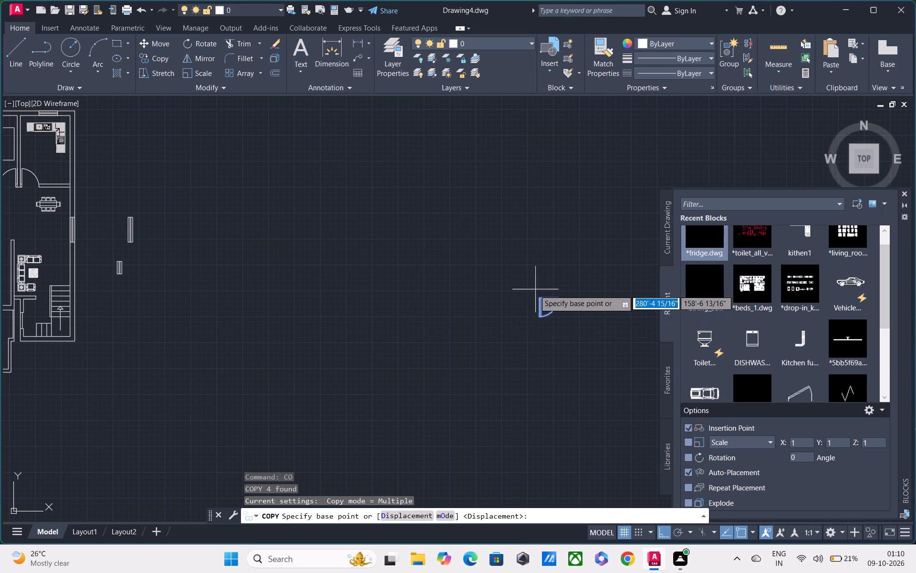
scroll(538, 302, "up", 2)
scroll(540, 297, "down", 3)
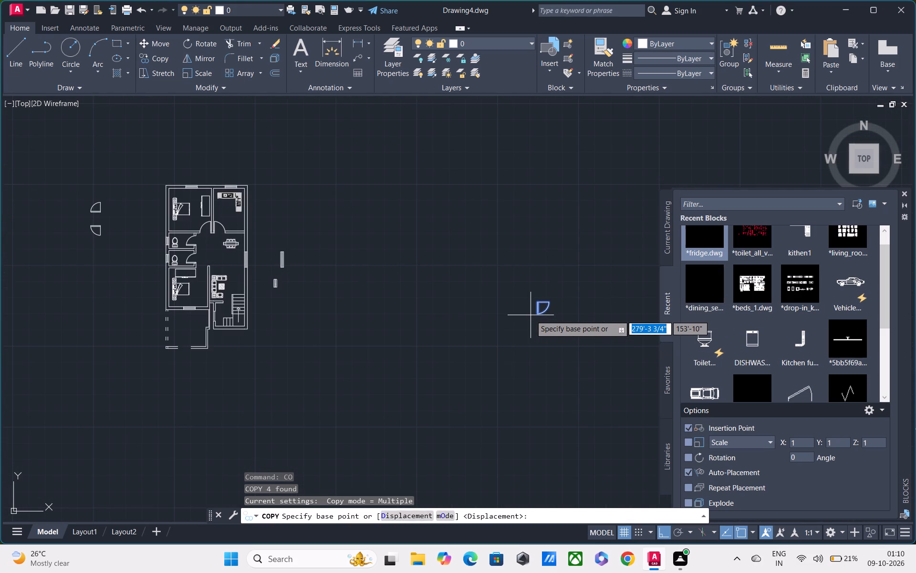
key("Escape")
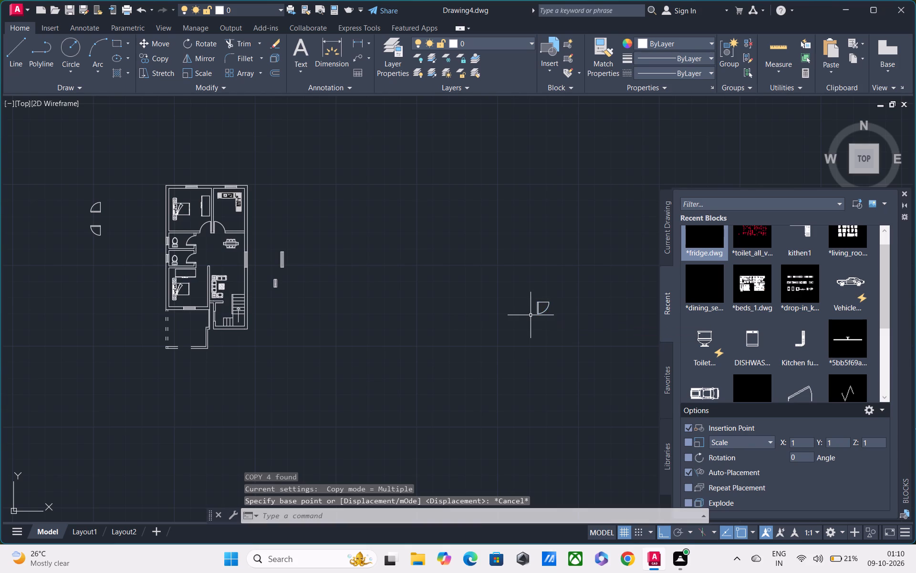
Mirror the rotated 3' door symbol about a vertical line just to its left, keeping the original.
left_click_drag(525, 286, 538, 295)
left_click(591, 341)
type("MO")
key("BackSpace")
type("I")
key("space")
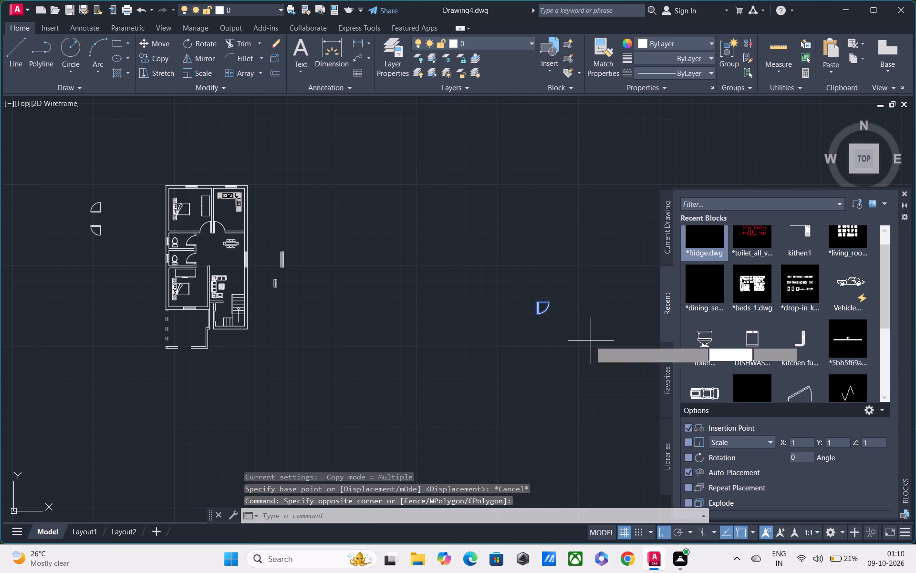
left_click(531, 303)
left_click(512, 331)
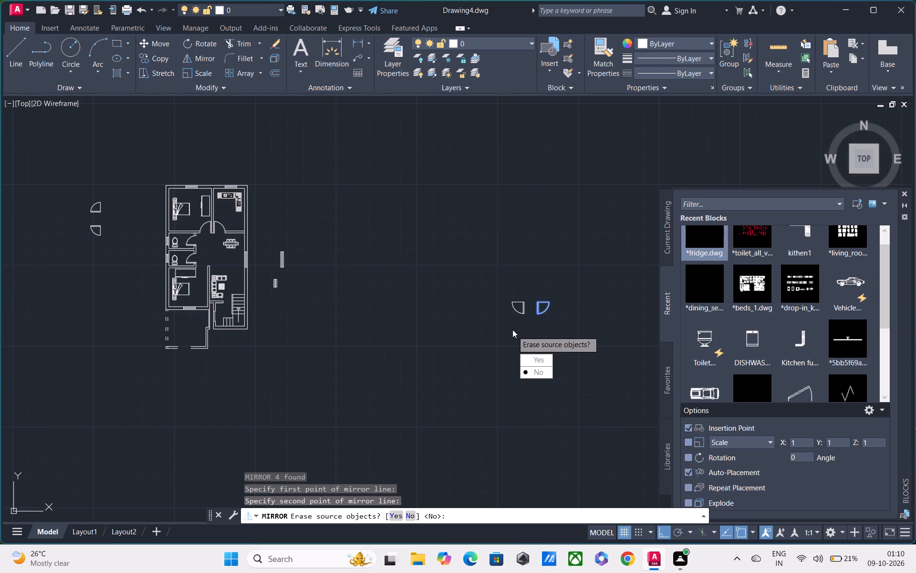
left_click_drag(537, 373, 512, 331)
Copy the mirrored 3' door symbol by its upper leaf corner to the wall-line endpoint at the lower bedroom's doorway, with ortho off.
left_click_drag(495, 256, 505, 271)
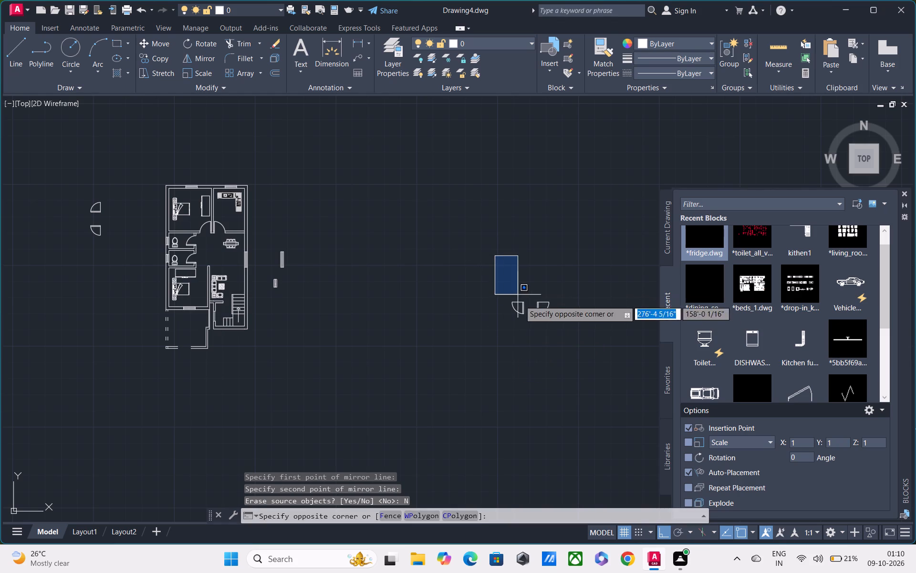
left_click(528, 324)
type("CO")
key("space")
scroll(528, 324, "up", 2)
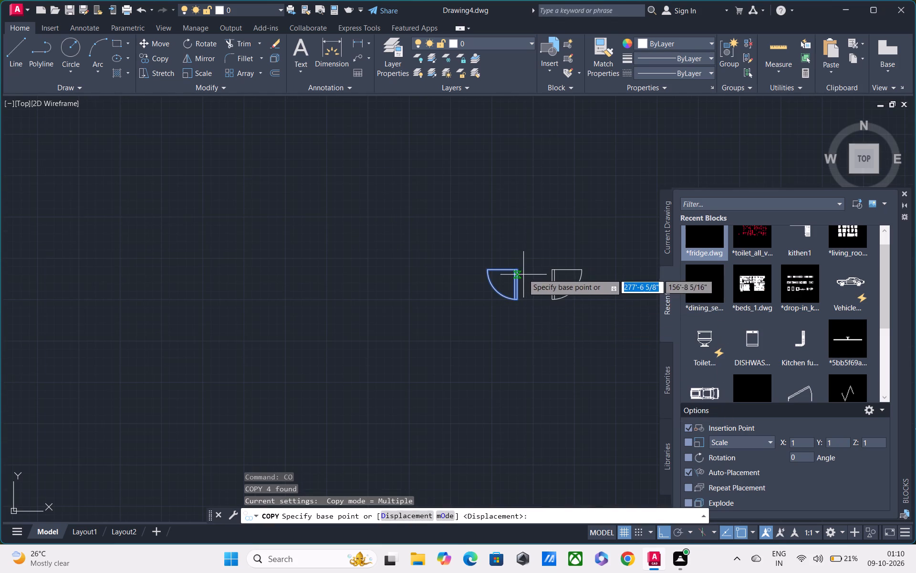
left_click(521, 272)
scroll(373, 279, "down", 3)
middle_click_drag(373, 279, 430, 293)
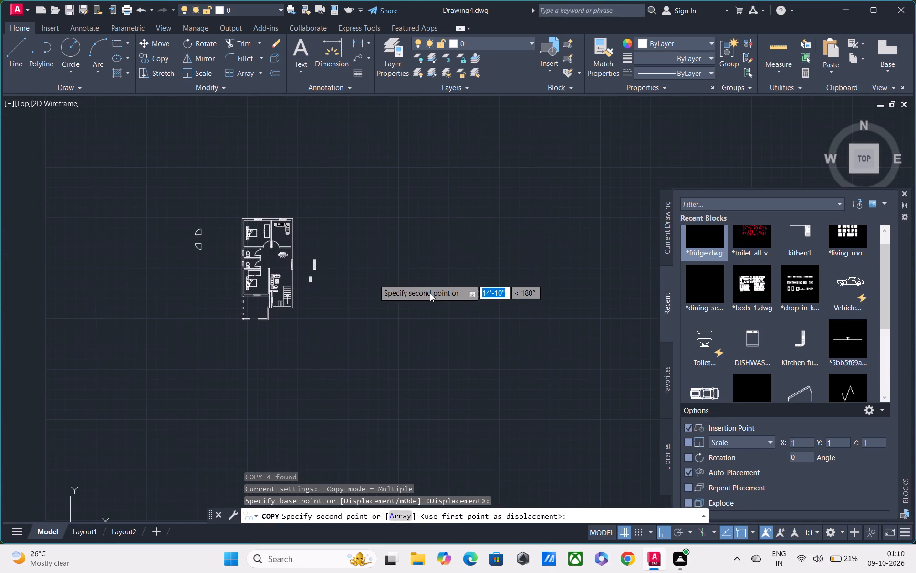
key("F8")
middle_click_drag(374, 288, 449, 294)
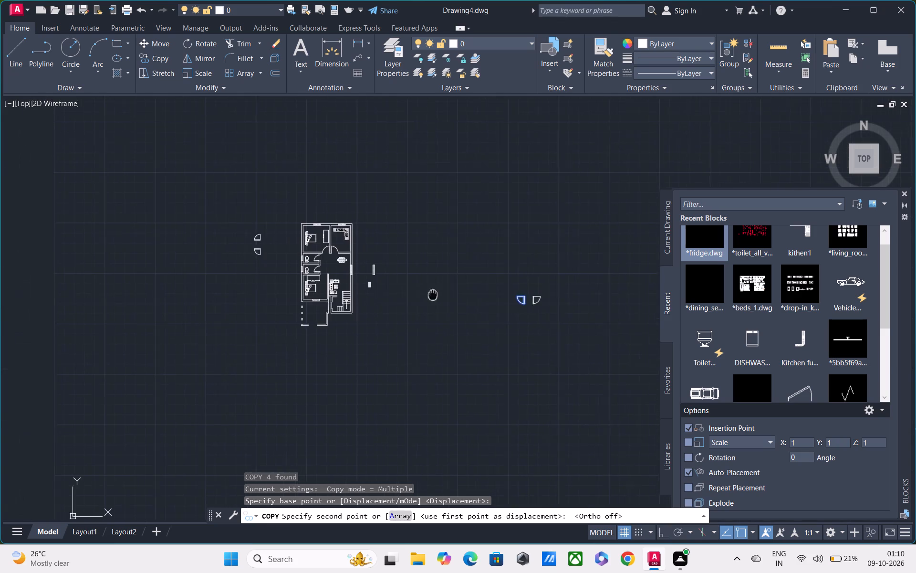
middle_click_drag(449, 294, 453, 294)
scroll(358, 281, "up", 3)
scroll(311, 272, "up", 2)
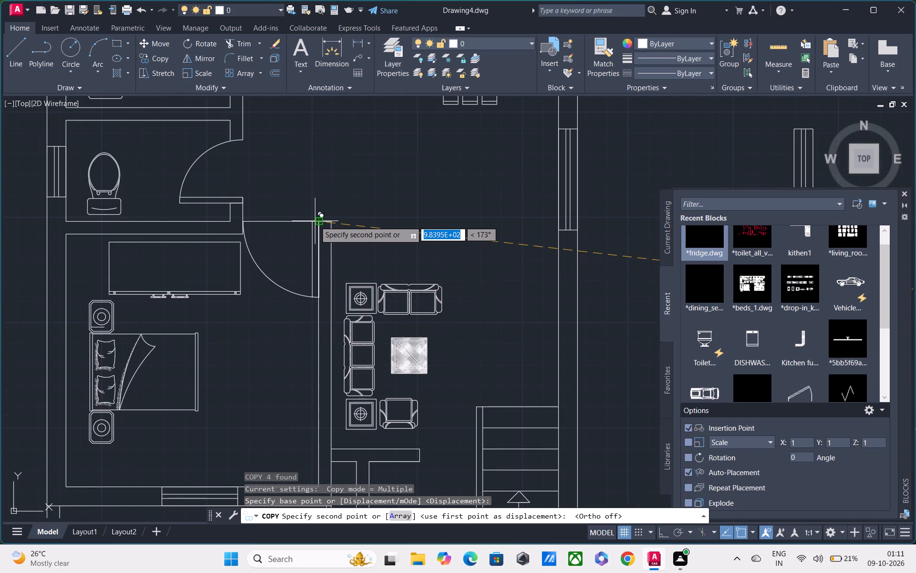
scroll(315, 221, "up", 1)
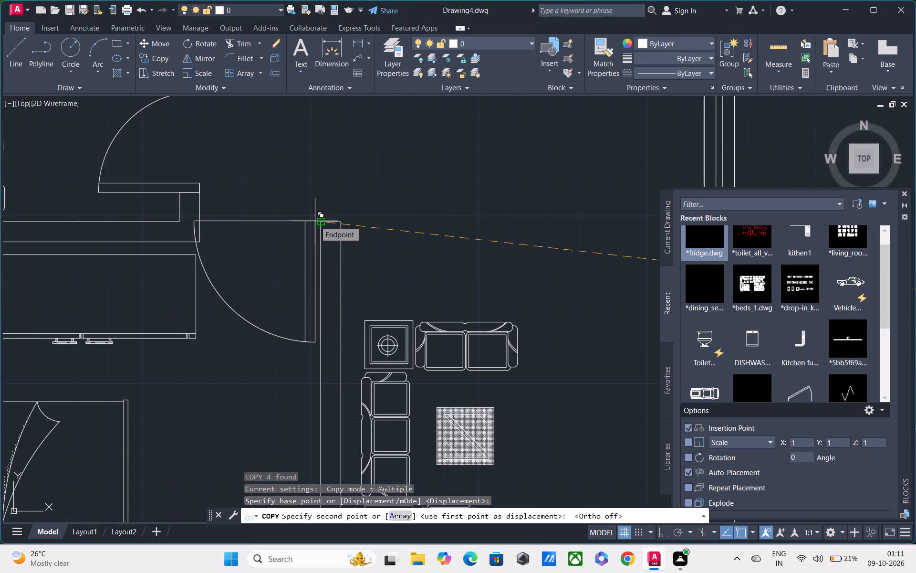
left_click(320, 223)
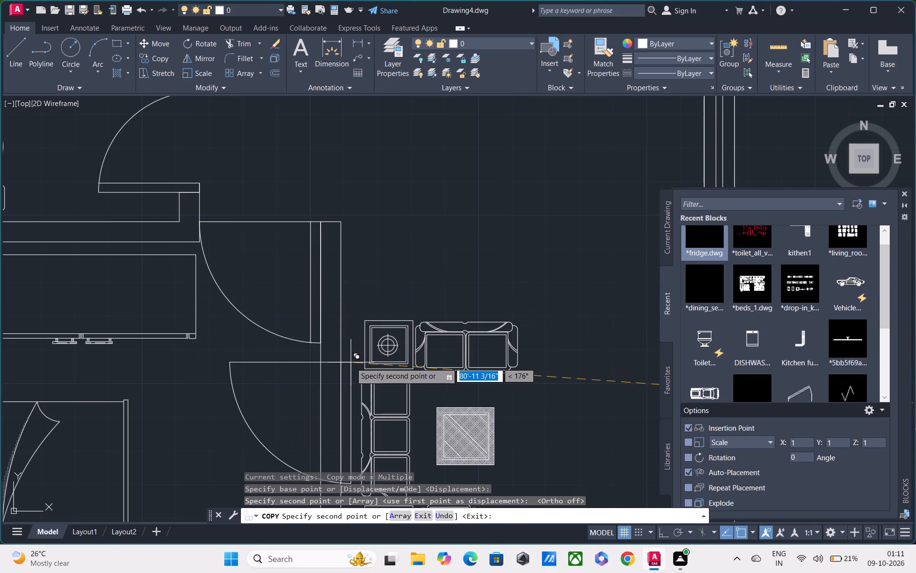
key("Escape")
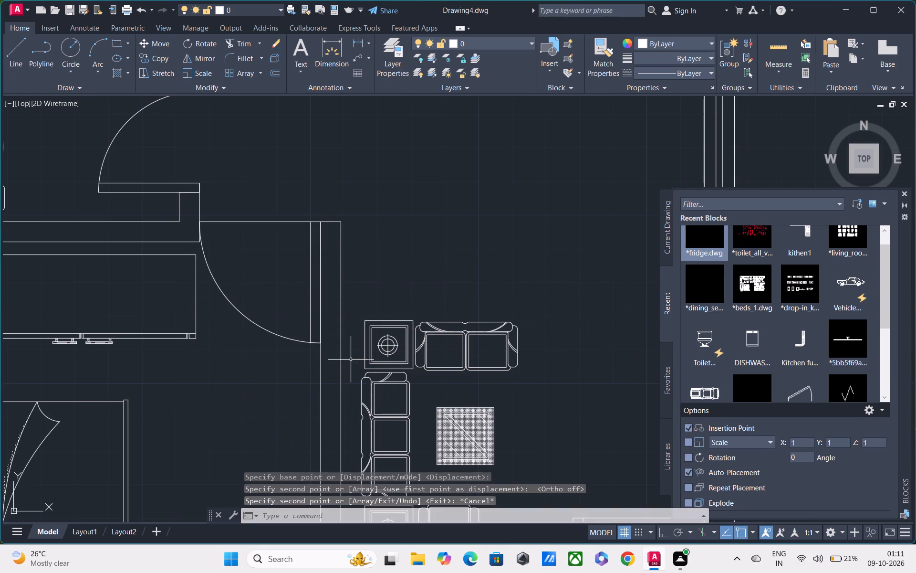
Trim the excess linework at the lower end of the lower bedroom's door leaf and the wall line across its opening.
type("TR")
key("space")
scroll(341, 307, "up", 1)
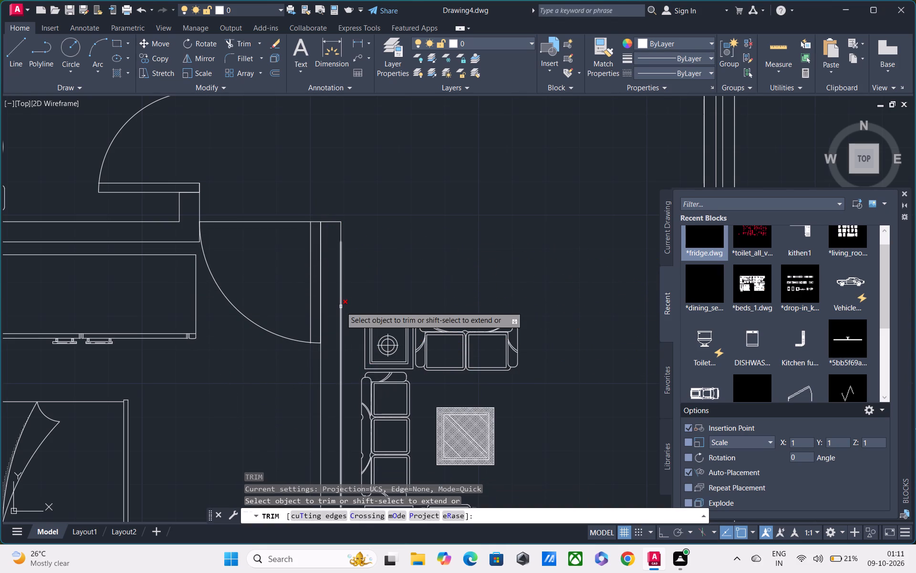
scroll(286, 365, "up", 2)
left_click_drag(306, 348, 305, 393)
scroll(303, 388, "up", 1)
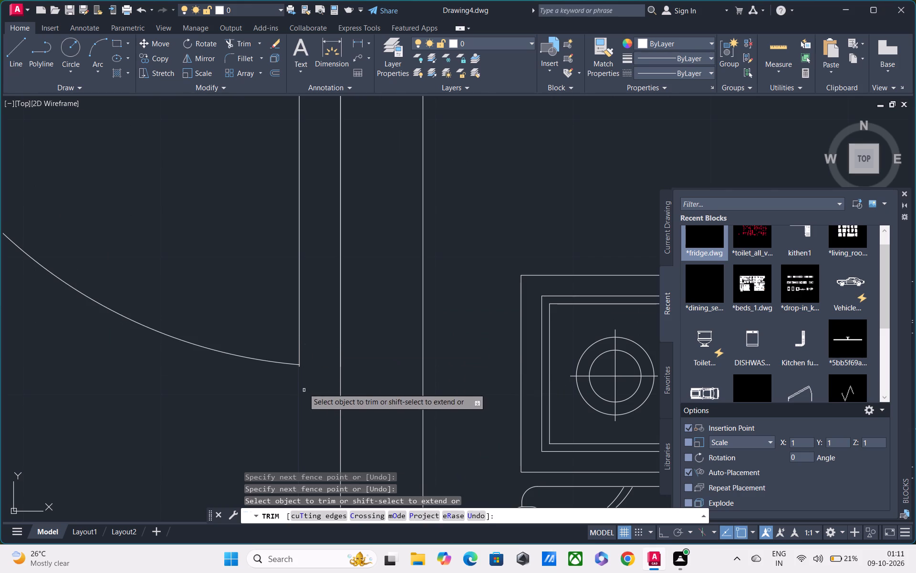
scroll(303, 388, "up", 2)
scroll(305, 340, "up", 2)
left_click_drag(294, 310, 262, 330)
scroll(262, 330, "down", 4)
middle_click_drag(330, 307, 309, 435)
scroll(309, 334, "down", 3)
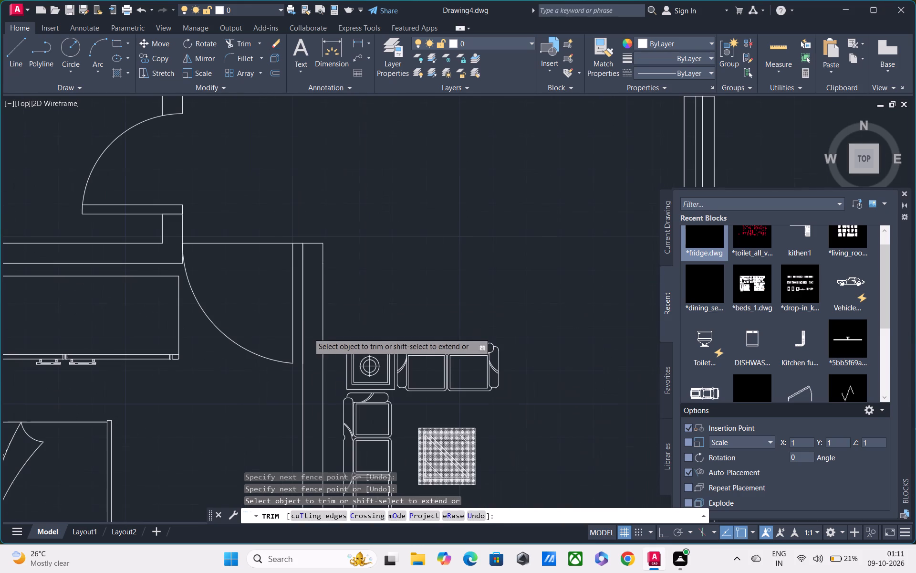
left_click_drag(270, 223, 259, 264)
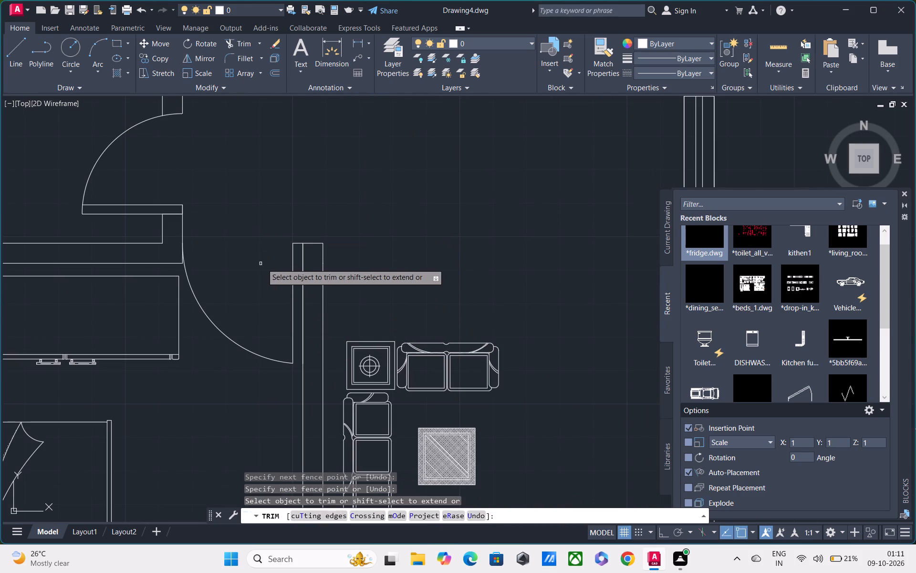
key("Escape")
Draw a short horizontal line from the lower bedroom's wall line across the door leaf, just below its upper end.
type("L")
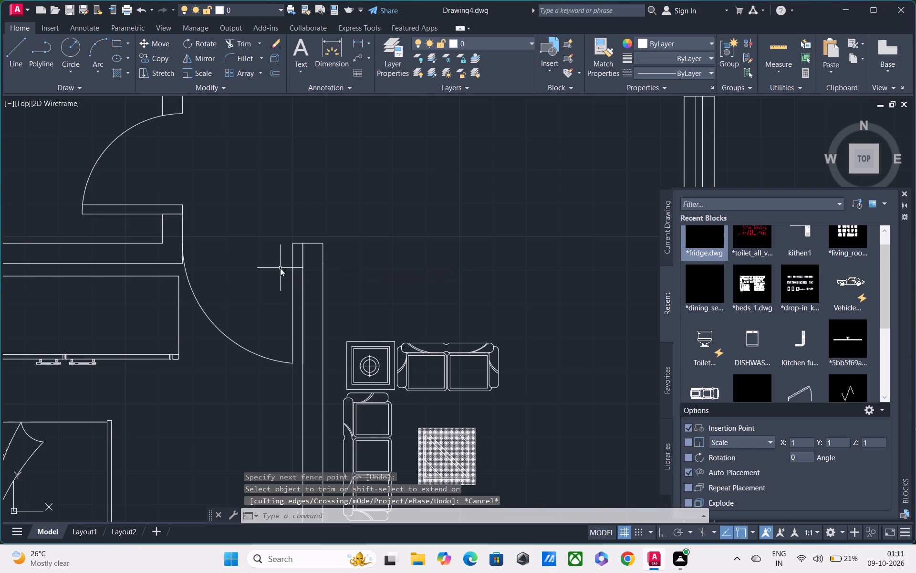
key("space")
scroll(300, 266, "up", 1)
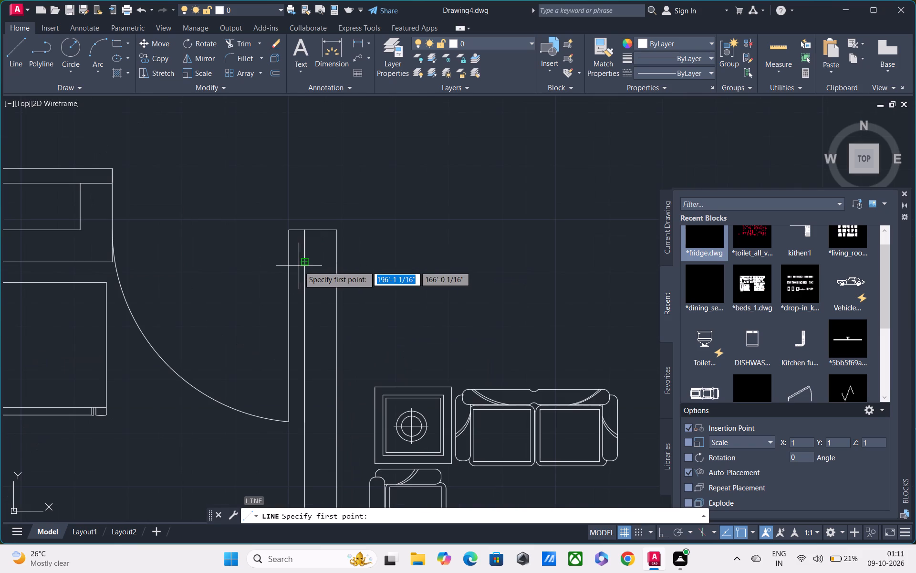
left_click(304, 261)
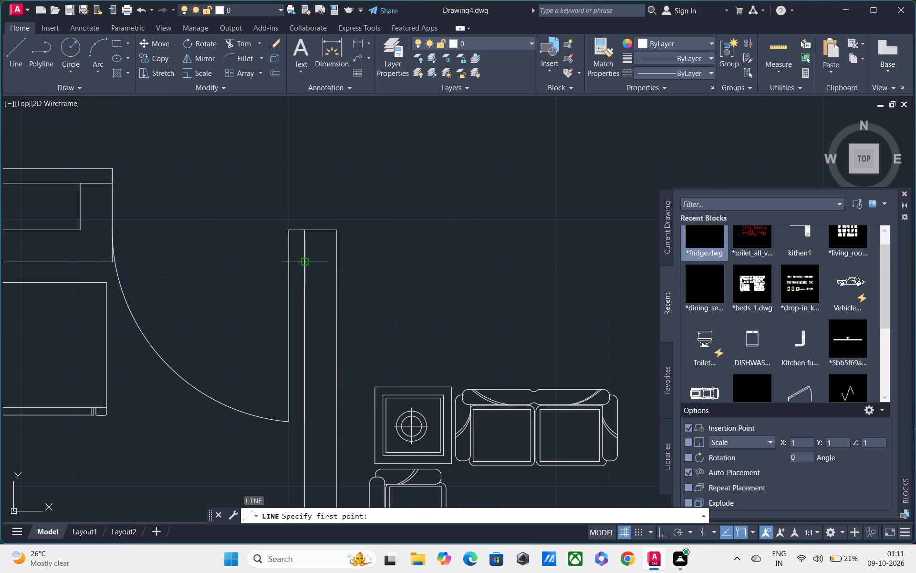
left_click(290, 262)
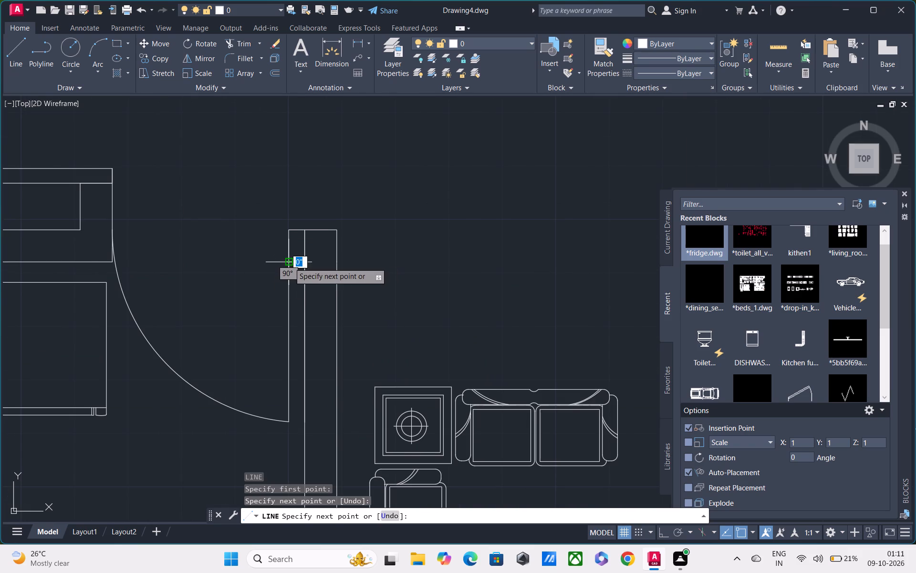
key("Escape")
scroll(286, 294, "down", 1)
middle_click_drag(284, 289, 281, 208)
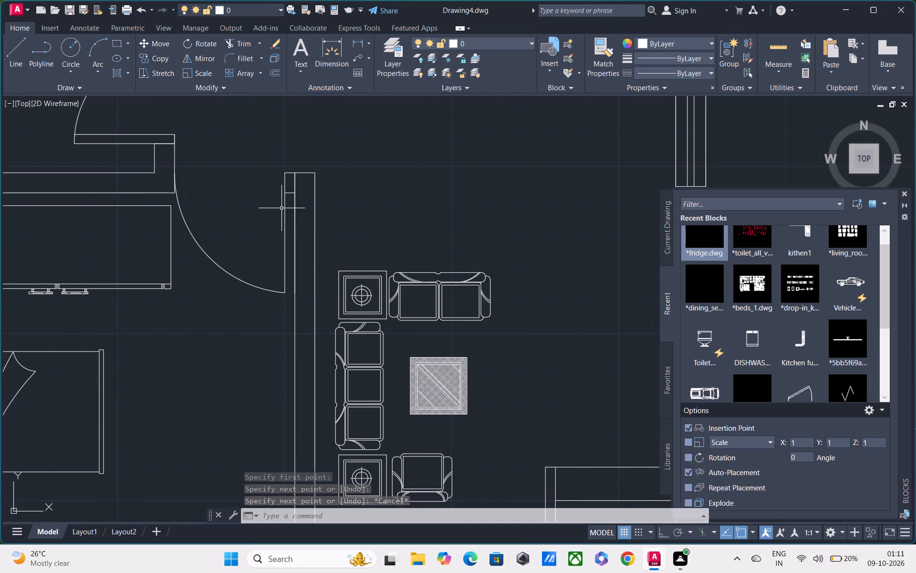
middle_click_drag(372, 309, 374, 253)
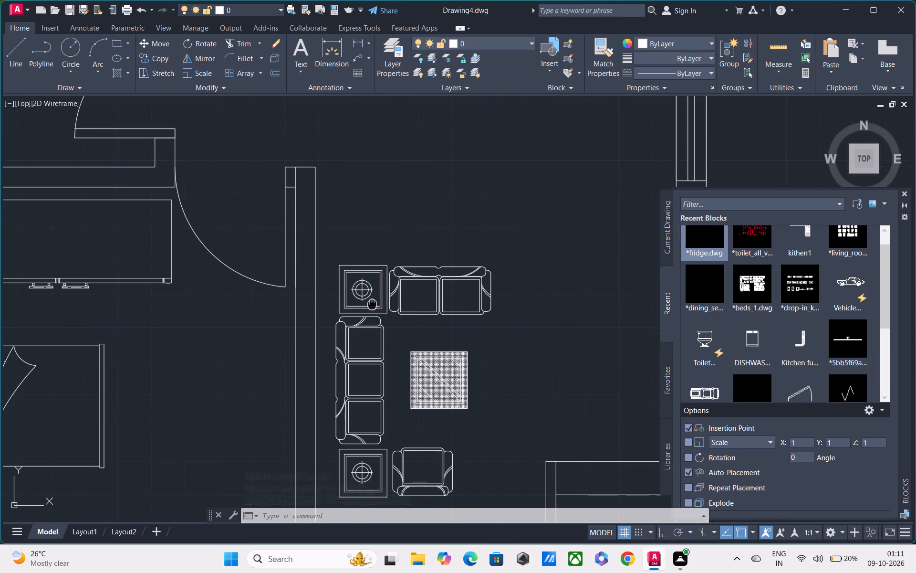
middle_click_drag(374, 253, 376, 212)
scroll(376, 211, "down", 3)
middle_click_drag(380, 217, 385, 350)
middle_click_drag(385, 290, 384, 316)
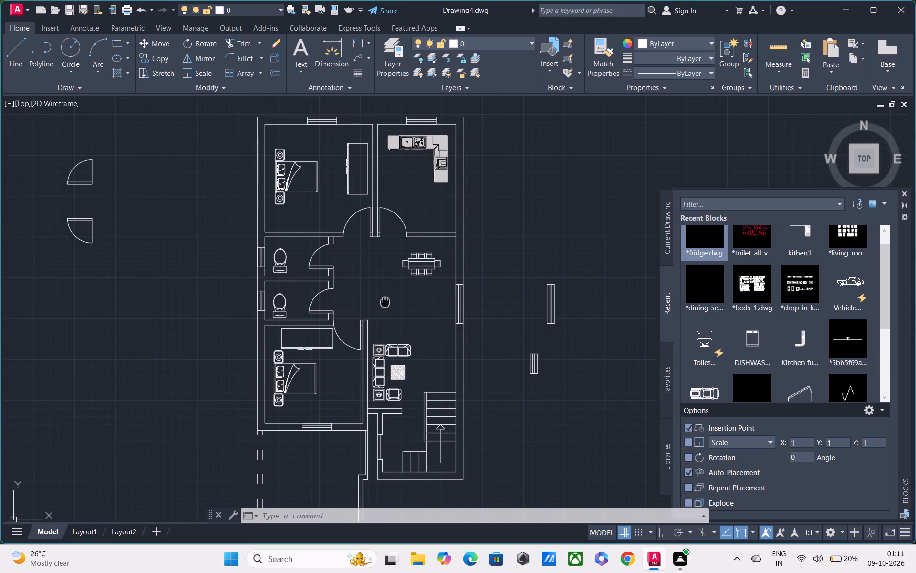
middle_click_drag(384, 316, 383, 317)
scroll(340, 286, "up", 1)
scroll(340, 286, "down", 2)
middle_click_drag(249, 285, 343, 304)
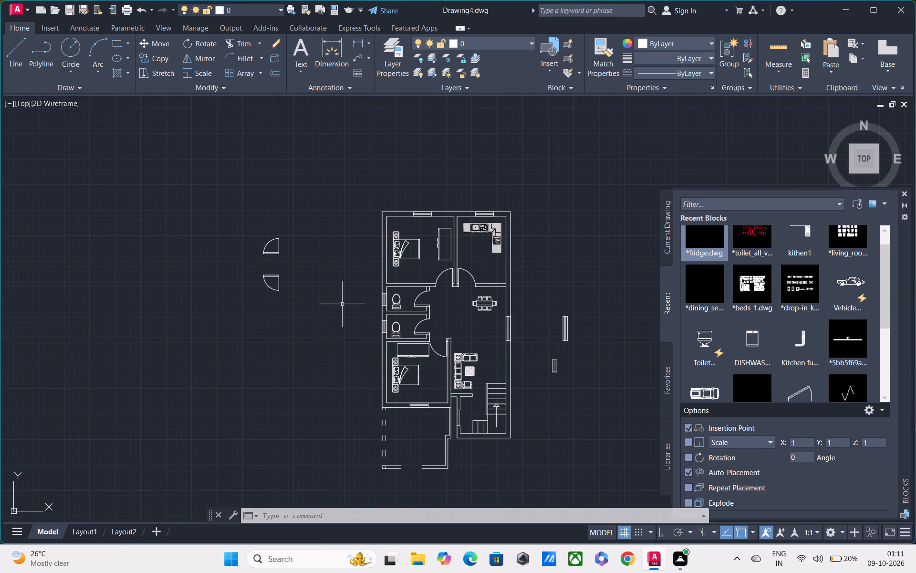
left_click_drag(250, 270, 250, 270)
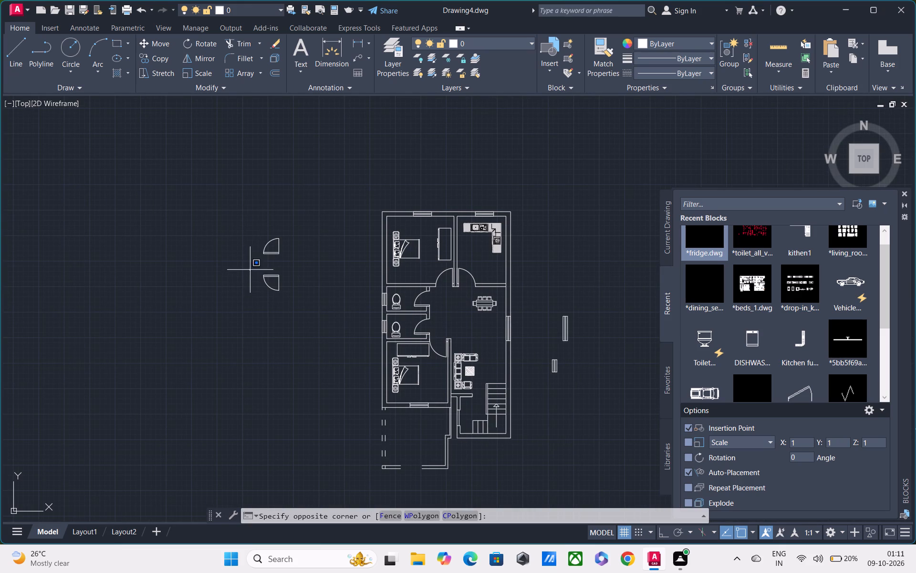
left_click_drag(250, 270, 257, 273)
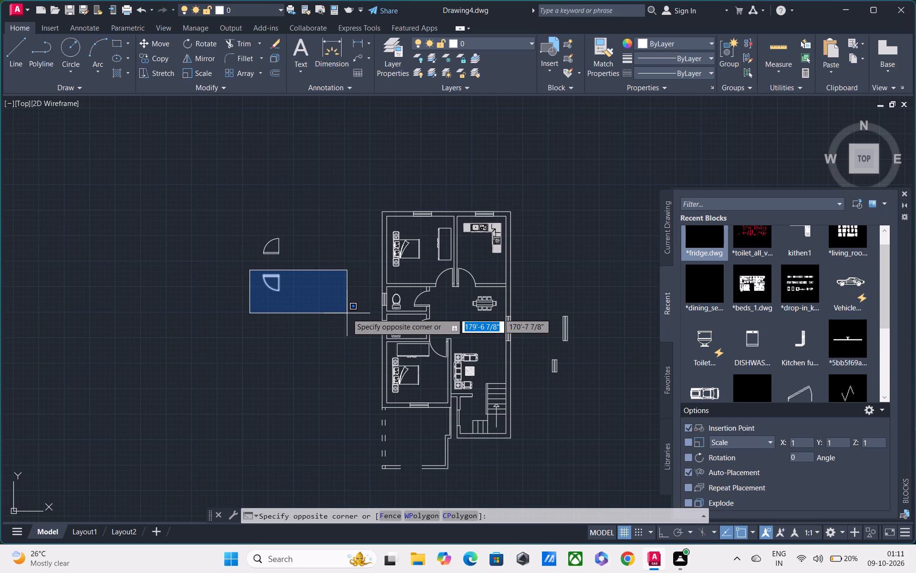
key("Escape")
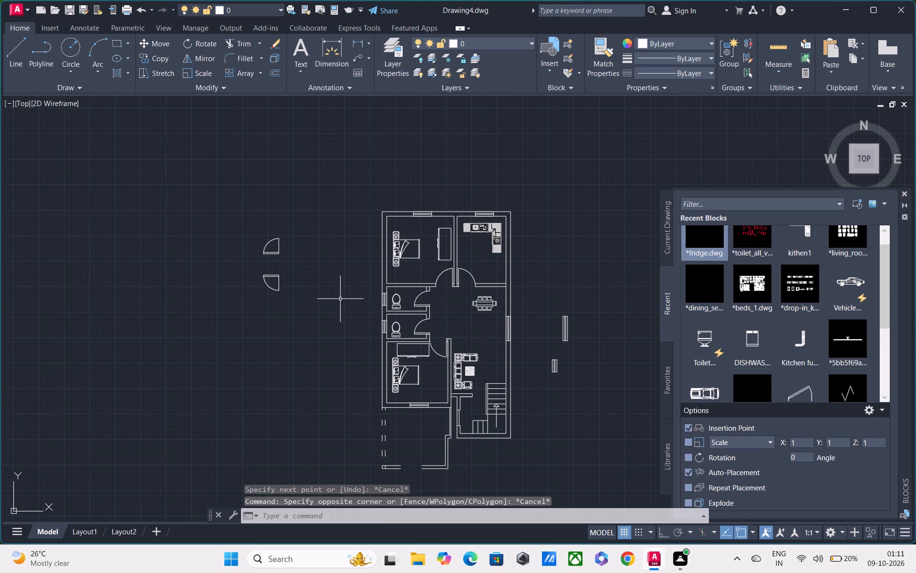
Rotate the upper spare door symbol beside the plan by 270° about its hinge corner with ortho on.
left_click(255, 235)
left_click(295, 261)
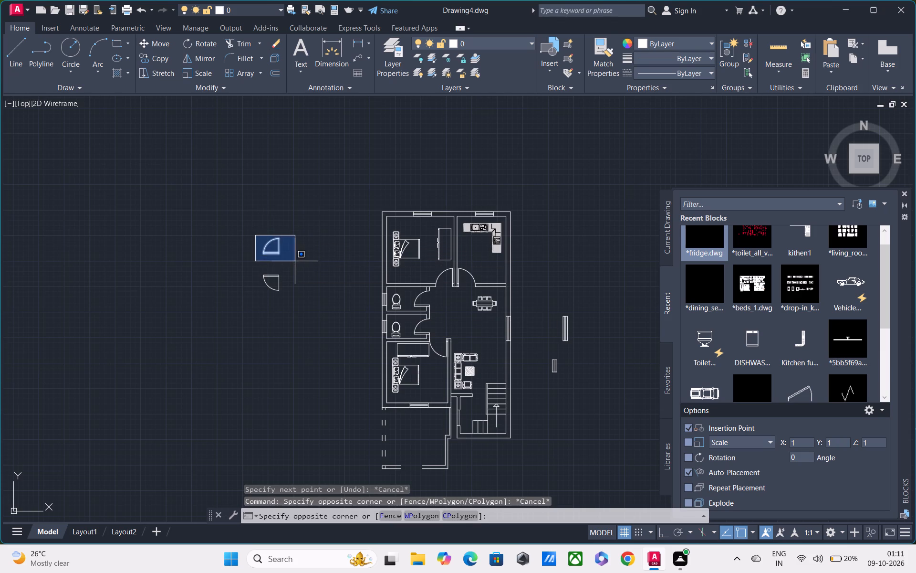
type("RO")
key("space")
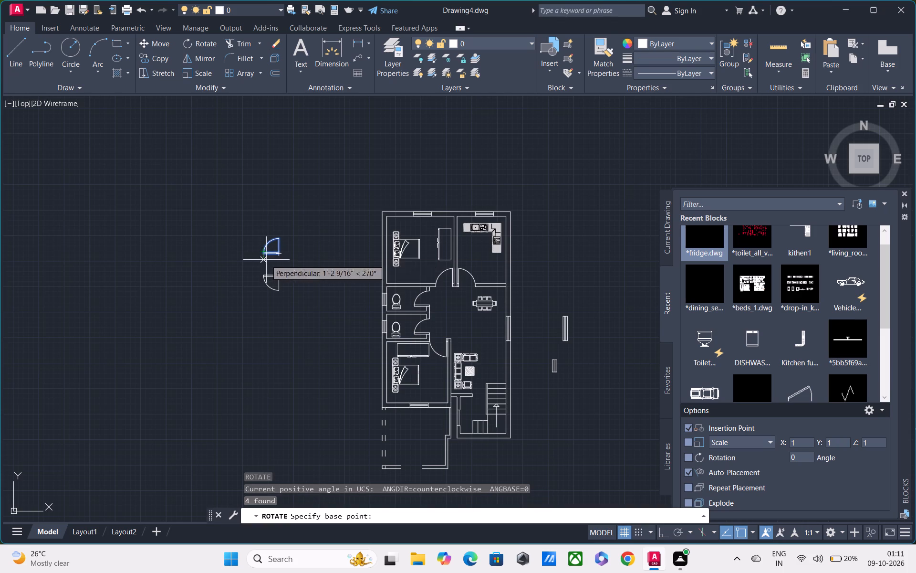
scroll(276, 255, "up", 2)
left_click(278, 252)
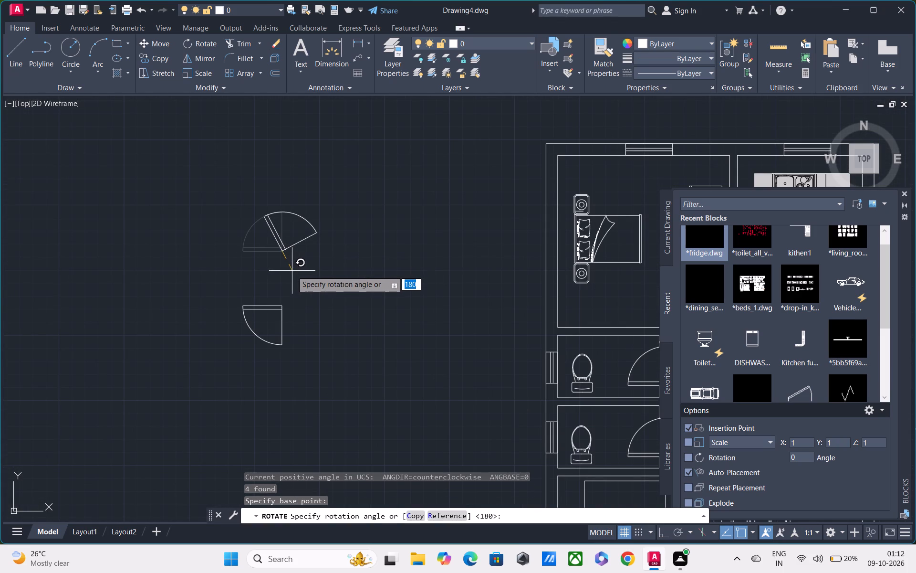
key("F8")
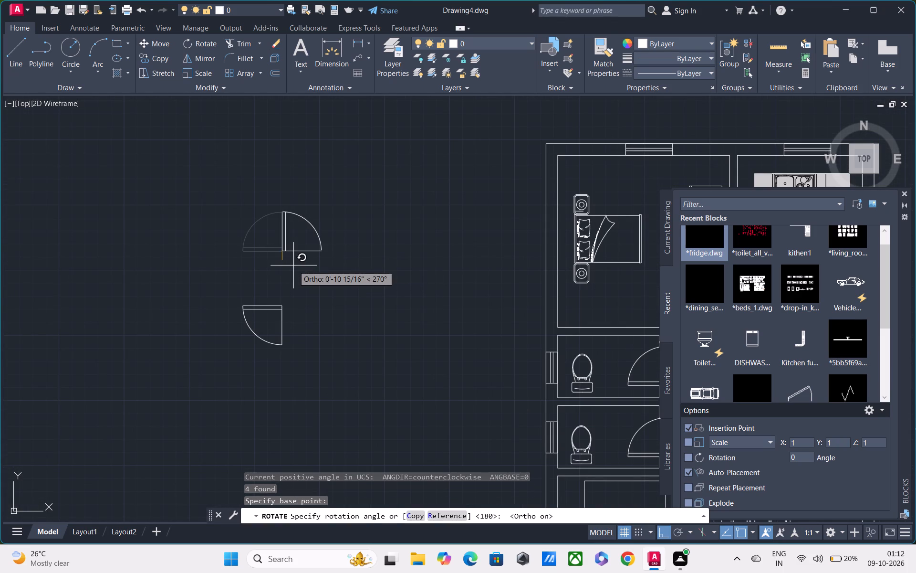
left_click(293, 265)
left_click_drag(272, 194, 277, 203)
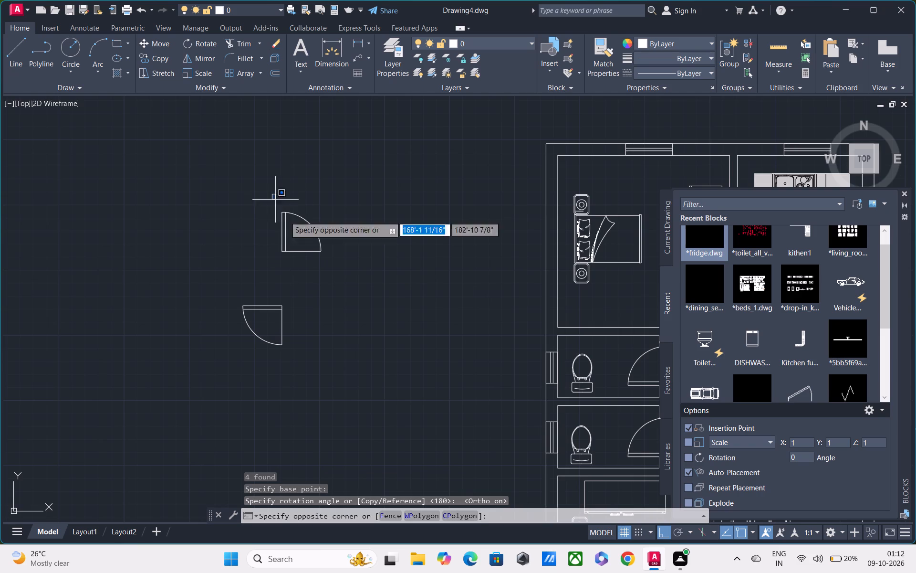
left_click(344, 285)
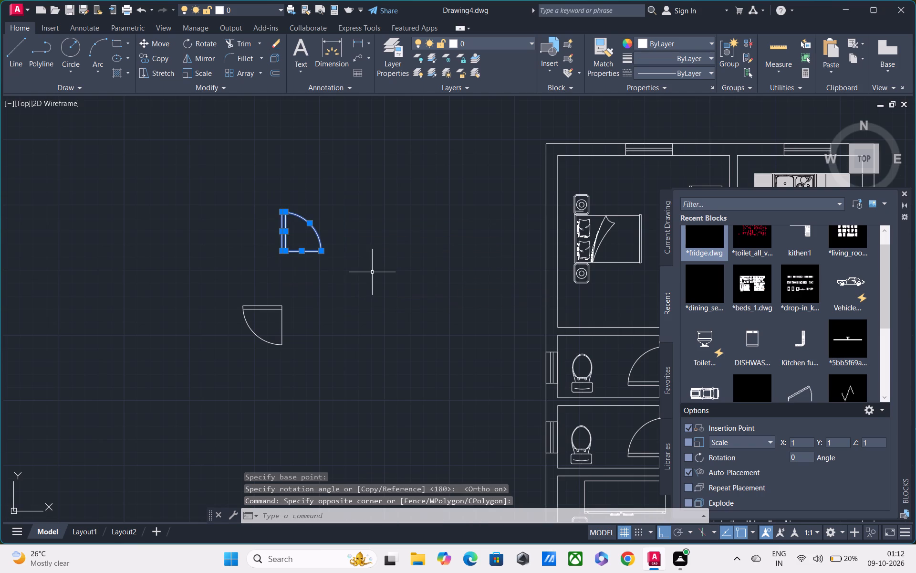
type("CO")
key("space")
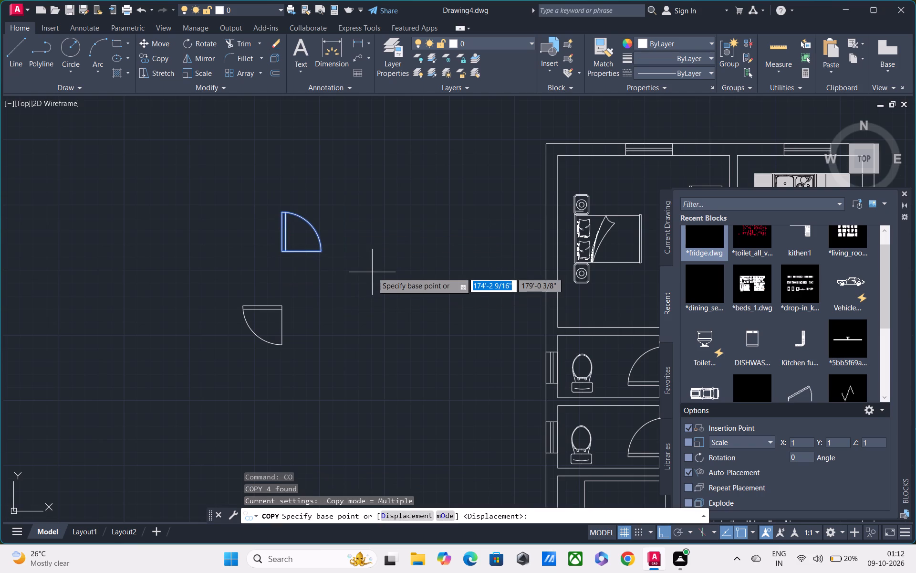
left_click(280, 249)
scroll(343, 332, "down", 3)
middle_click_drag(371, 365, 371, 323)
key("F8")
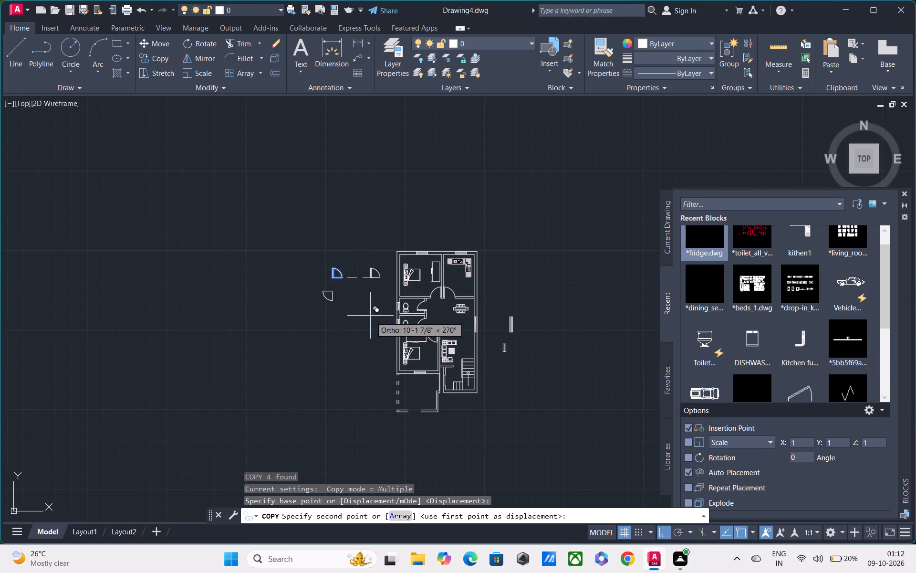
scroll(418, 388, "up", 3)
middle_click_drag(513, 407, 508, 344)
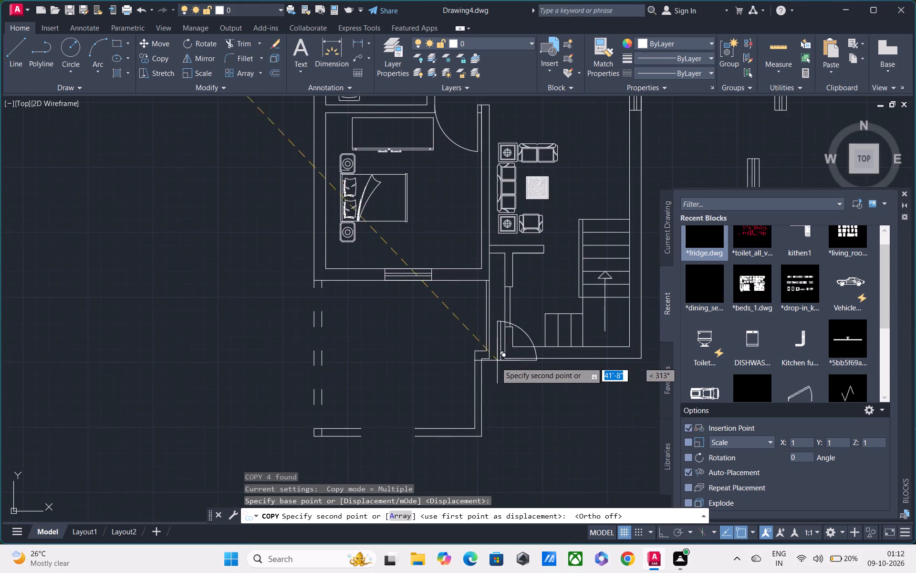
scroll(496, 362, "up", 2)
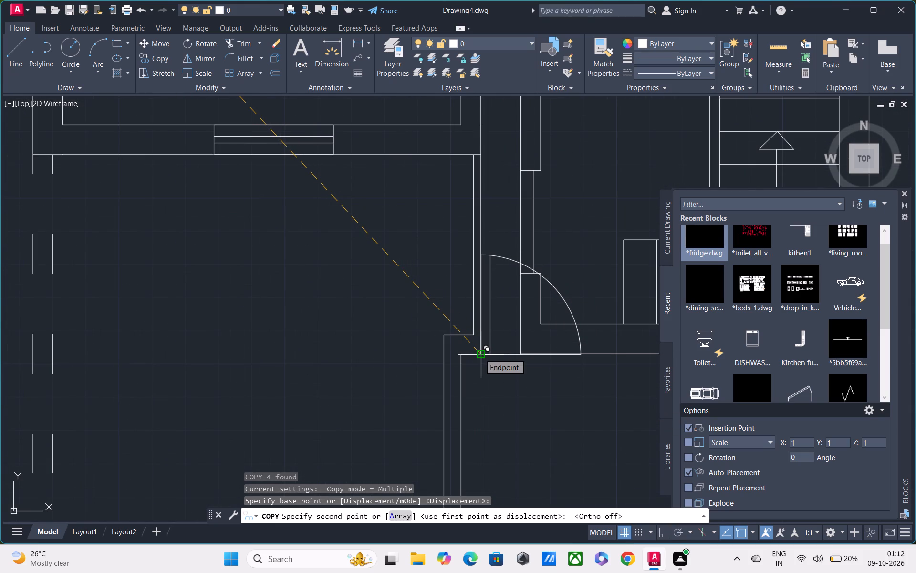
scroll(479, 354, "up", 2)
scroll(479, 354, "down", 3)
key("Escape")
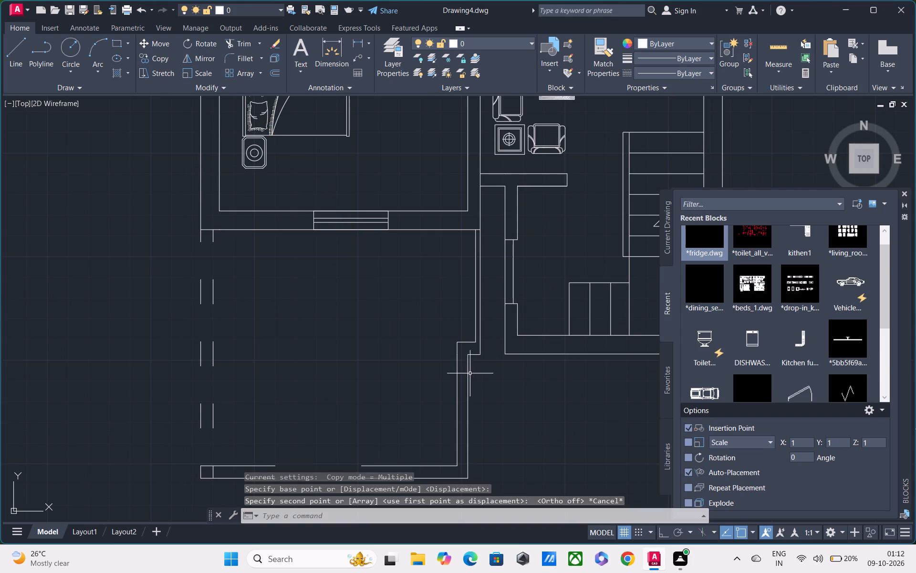
Delete the inner vertical wall line above the jog, between the area below the lower bedroom and the stair passage.
middle_click_drag(467, 362, 461, 328)
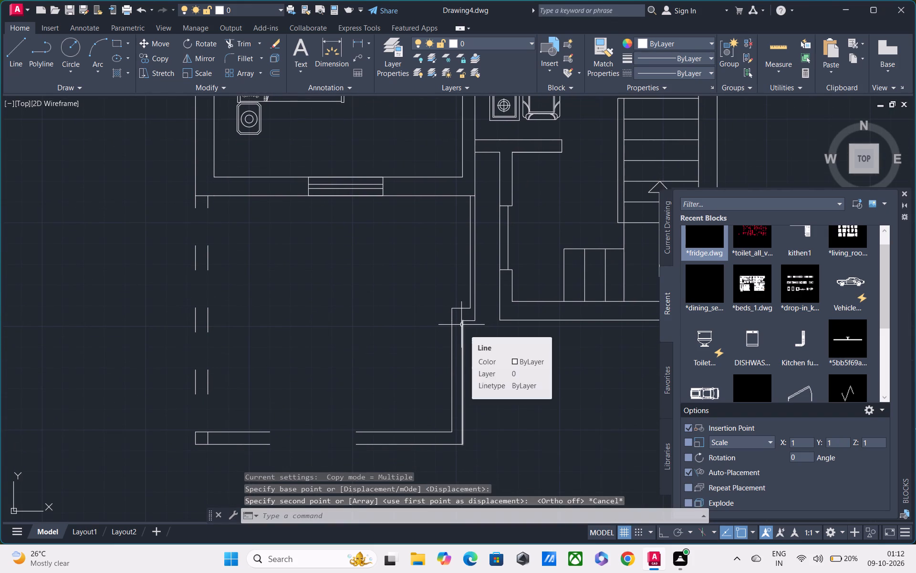
scroll(461, 325, "up", 1)
middle_click_drag(461, 329, 455, 418)
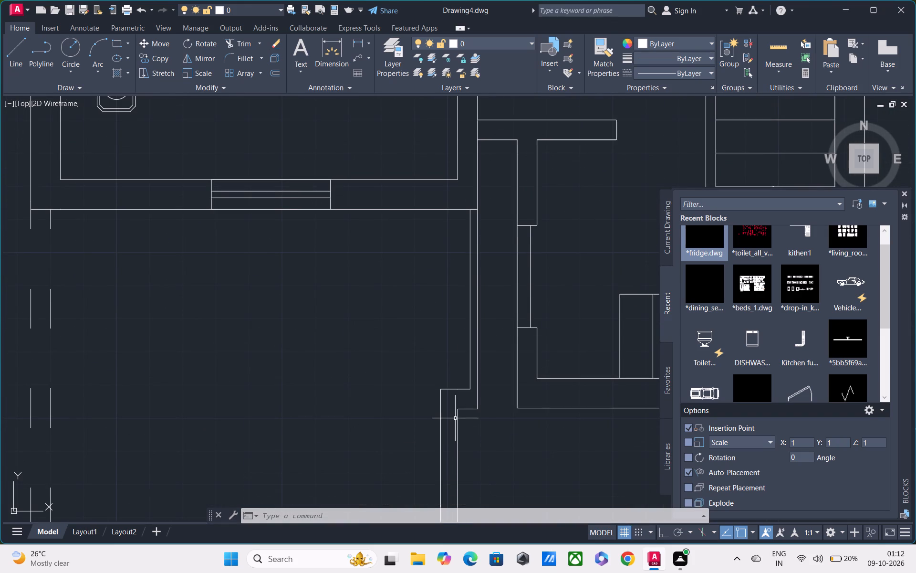
left_click(470, 334)
key("Delete")
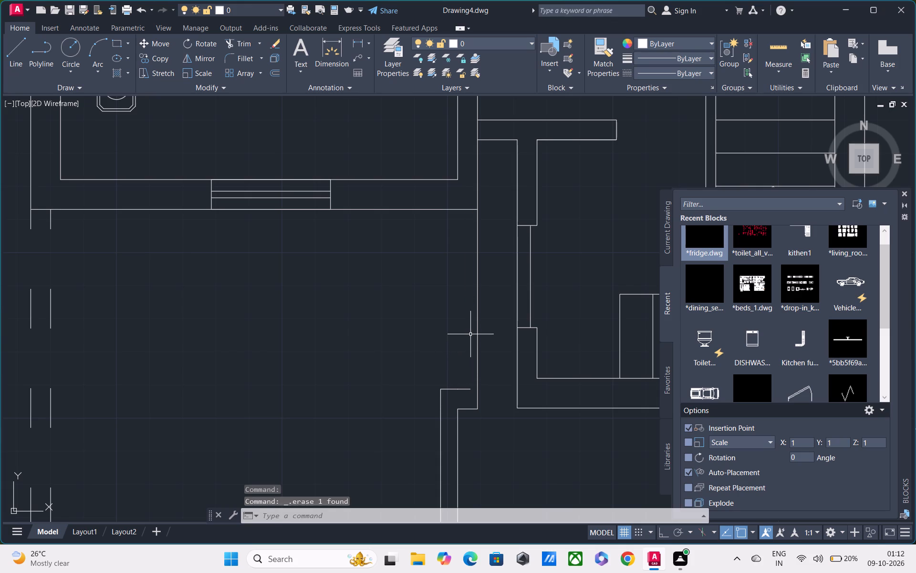
Draw a horizontal line about 2 1/4" long from the jog's open upper edge to the remaining vertical wall line.
type("L")
key("space")
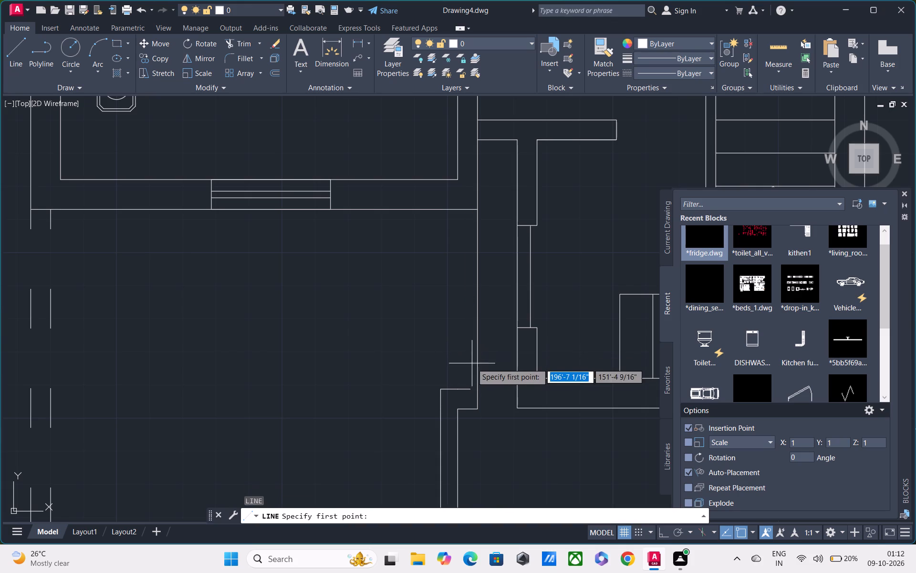
left_click(470, 389)
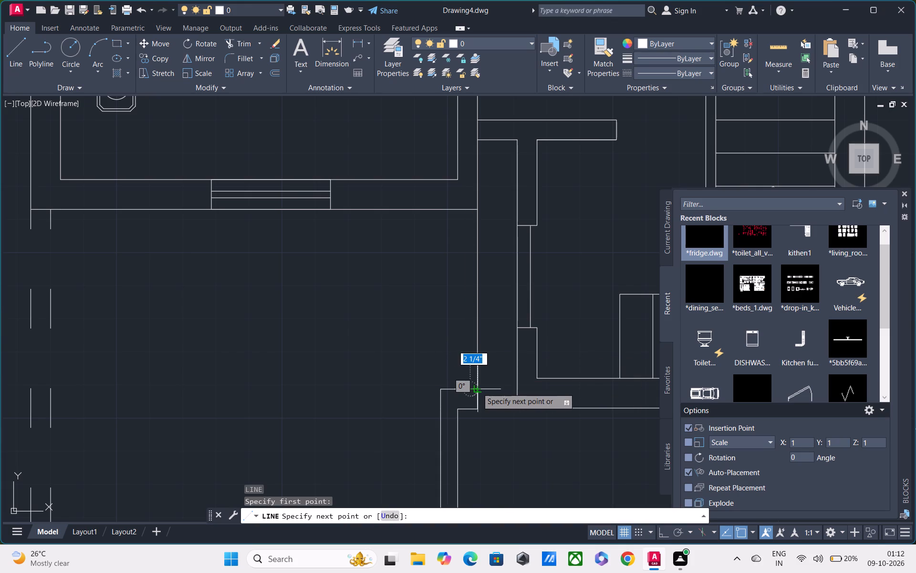
left_click(477, 388)
key("Escape")
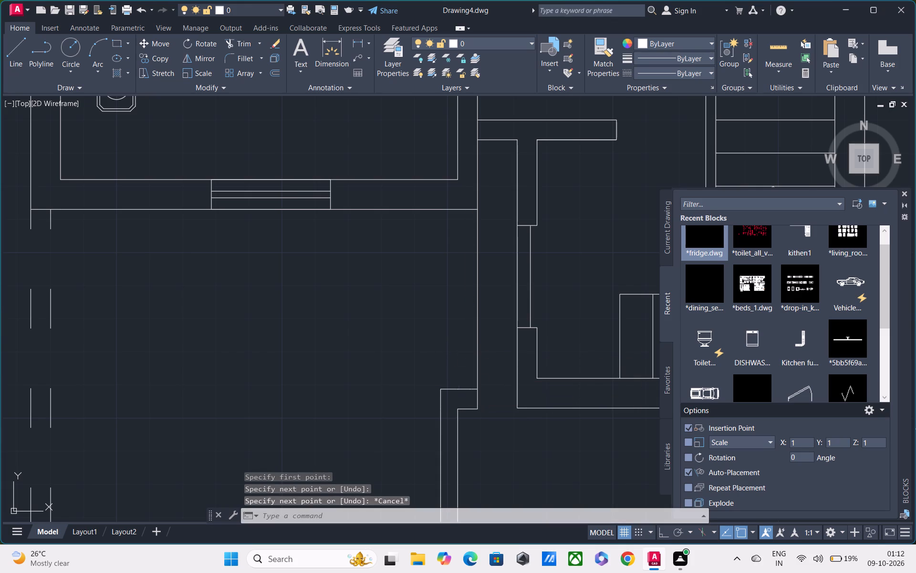
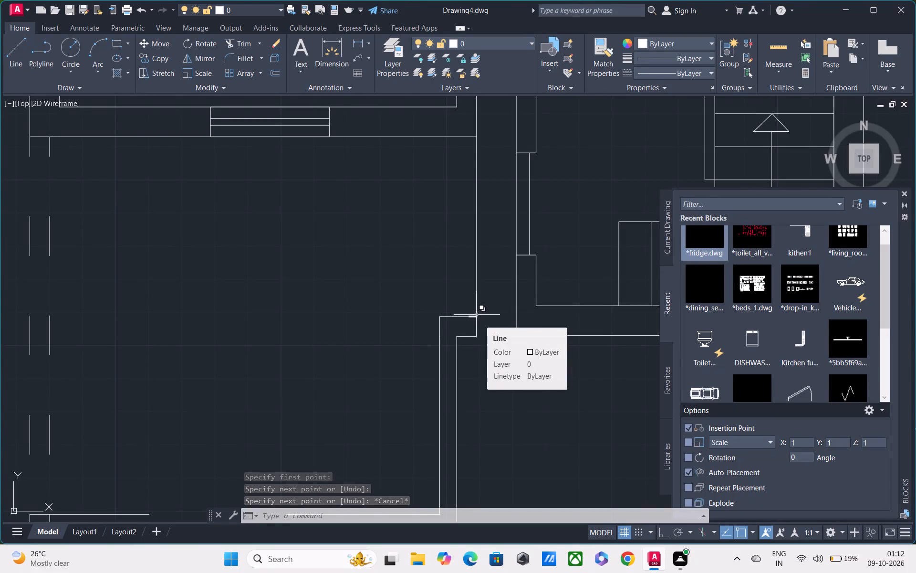
Move the six vertical lines of the recessed wall beside the entrance passage toward the stairs, along the bottom wall line.
middle_click_drag(480, 331, 471, 505)
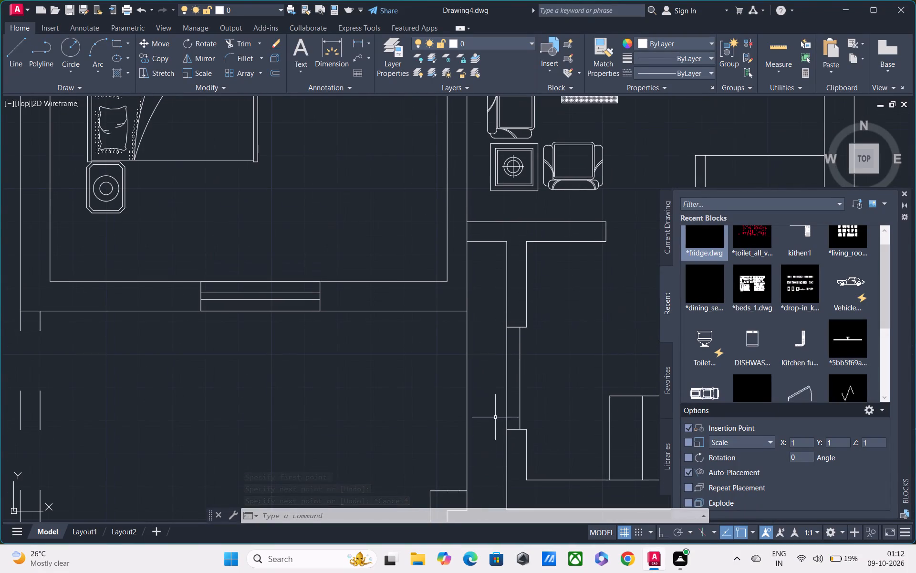
middle_click_drag(497, 407, 510, 365)
left_click_drag(576, 237, 558, 239)
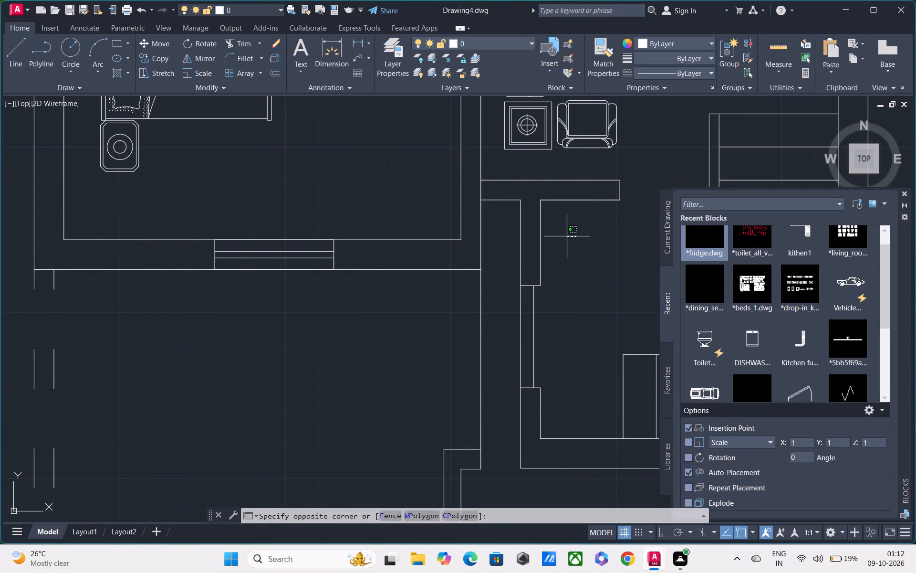
left_click_drag(558, 239, 509, 254)
left_click_drag(596, 347, 493, 357)
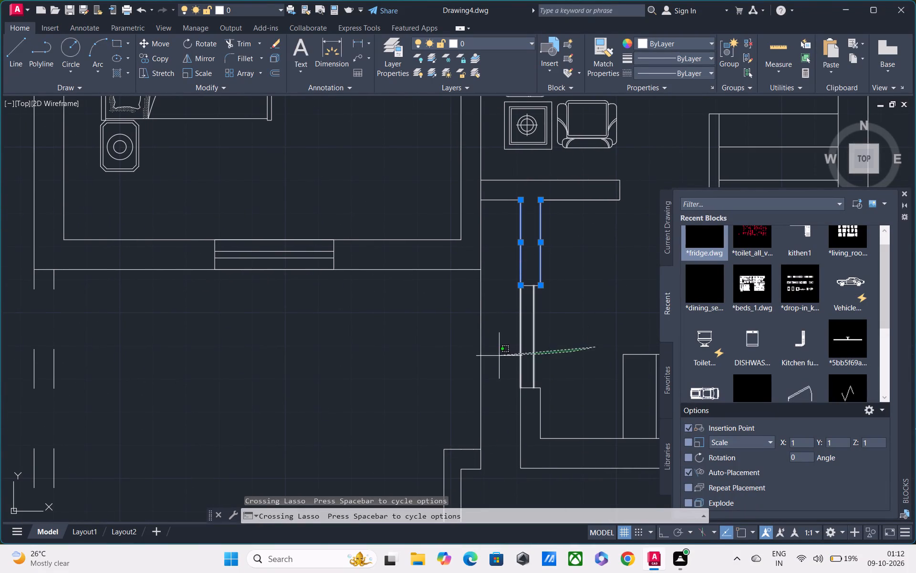
left_click_drag(493, 357, 491, 358)
left_click_drag(563, 410, 495, 424)
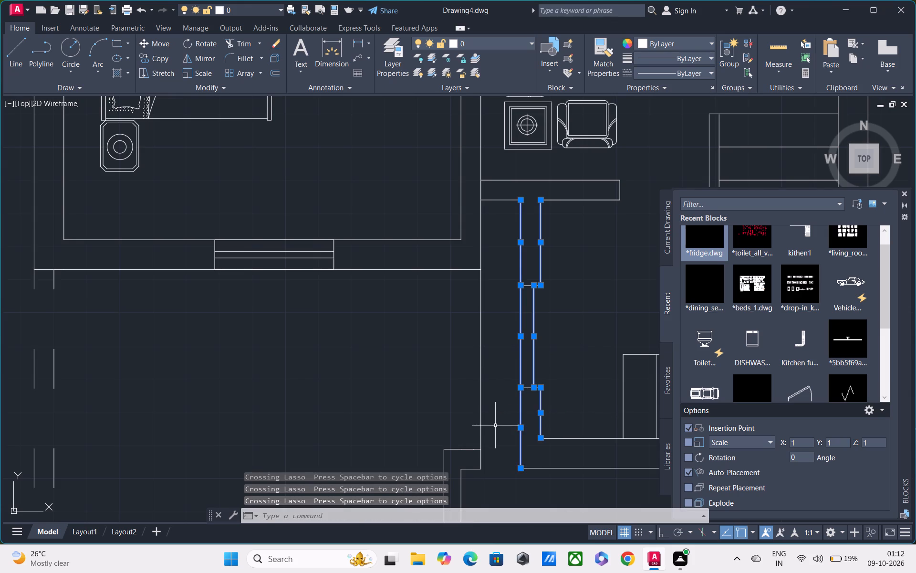
type("M")
key("space")
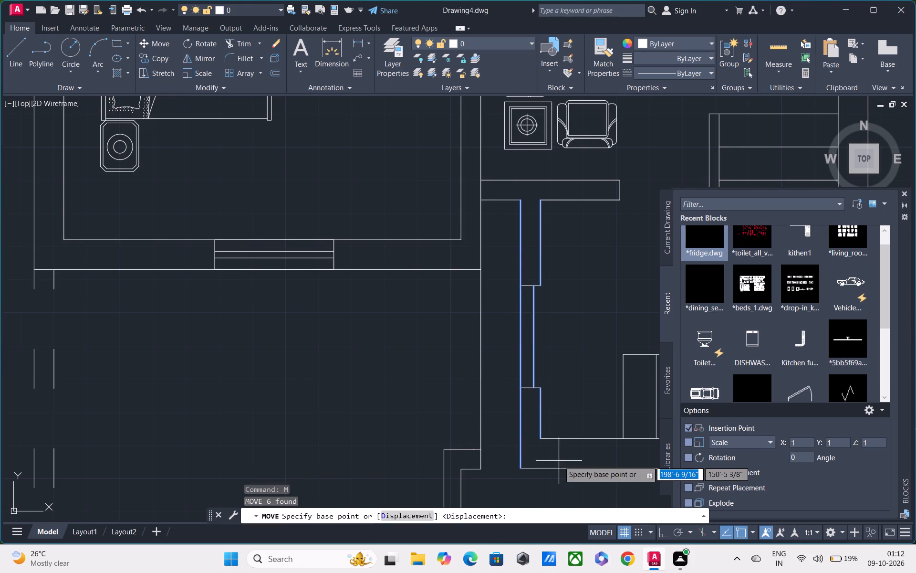
left_click(517, 469)
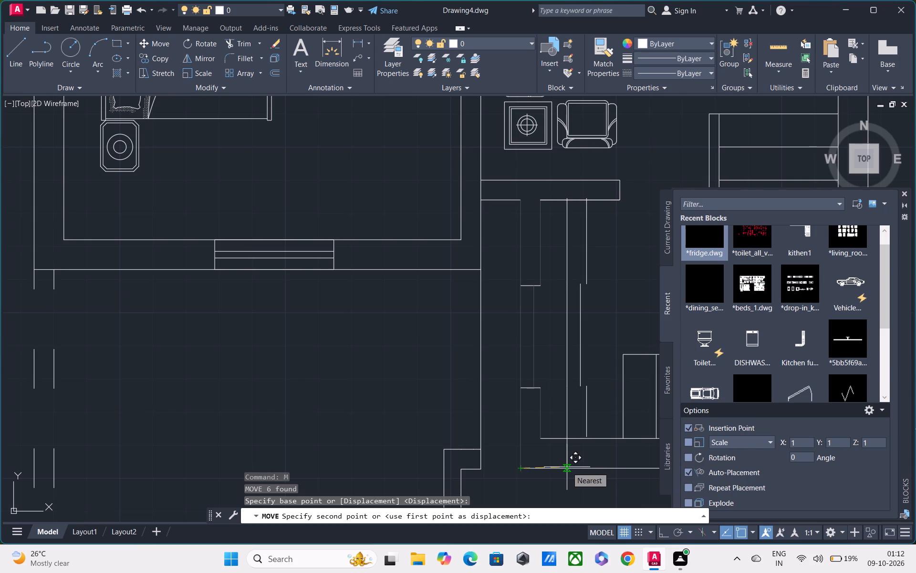
left_click(567, 467)
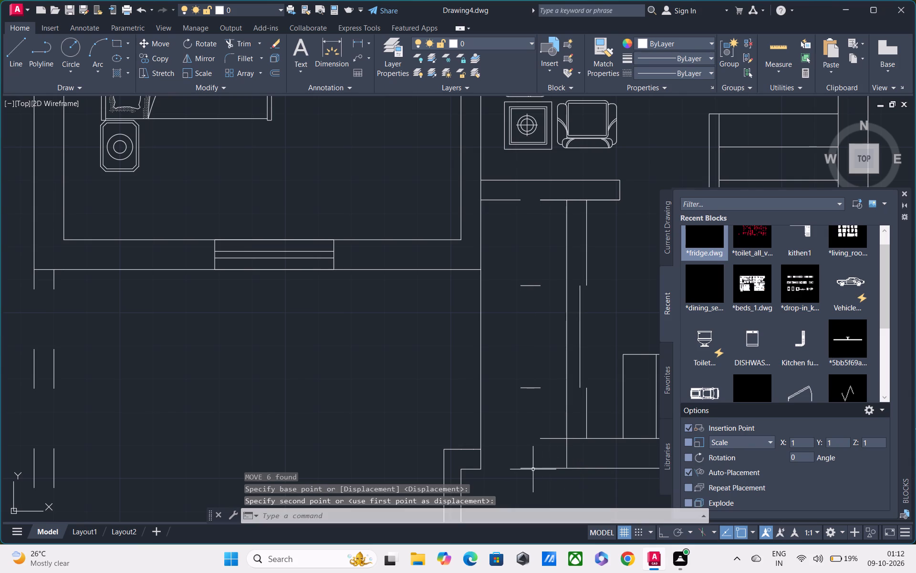
key("grave")
key("Escape")
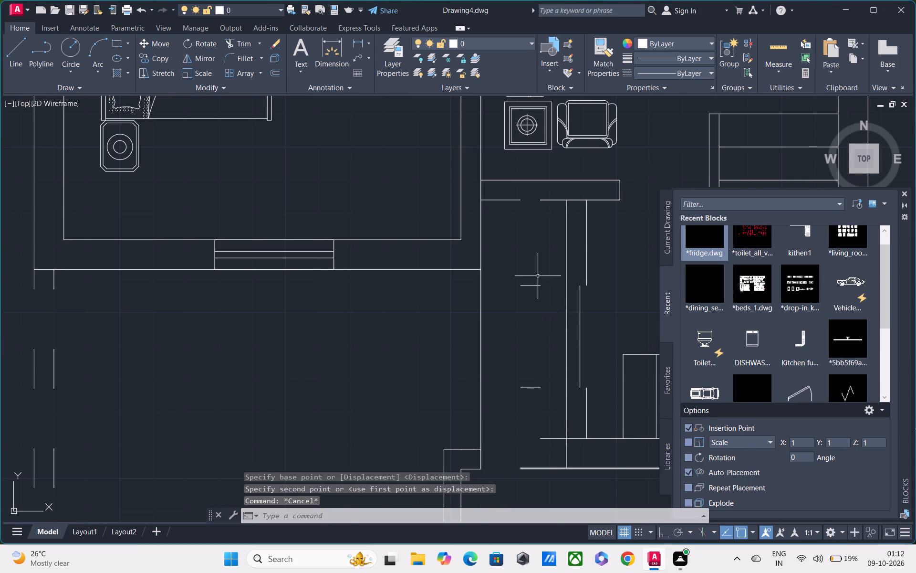
Delete the two short horizontal recess end lines left at the wall's former position.
left_click_drag(537, 271, 527, 469)
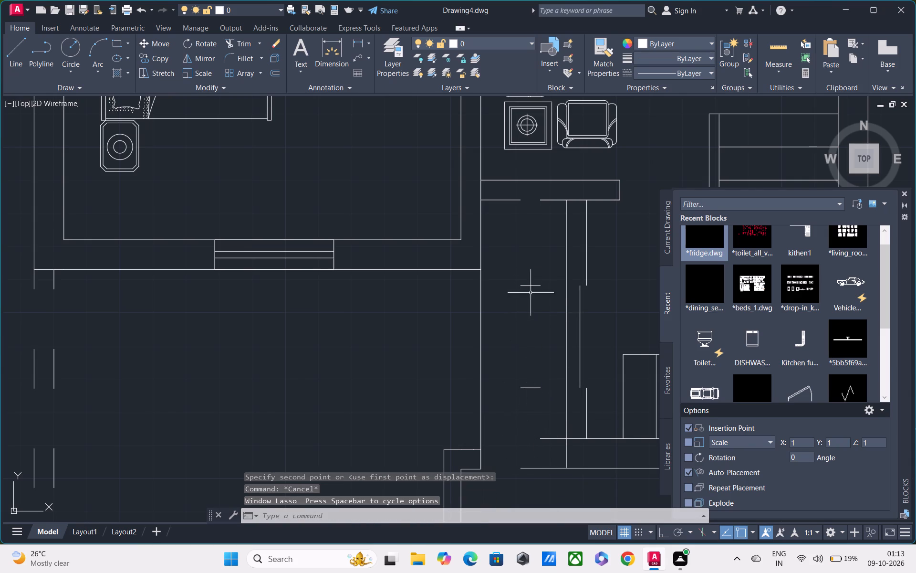
left_click_drag(531, 276, 531, 412)
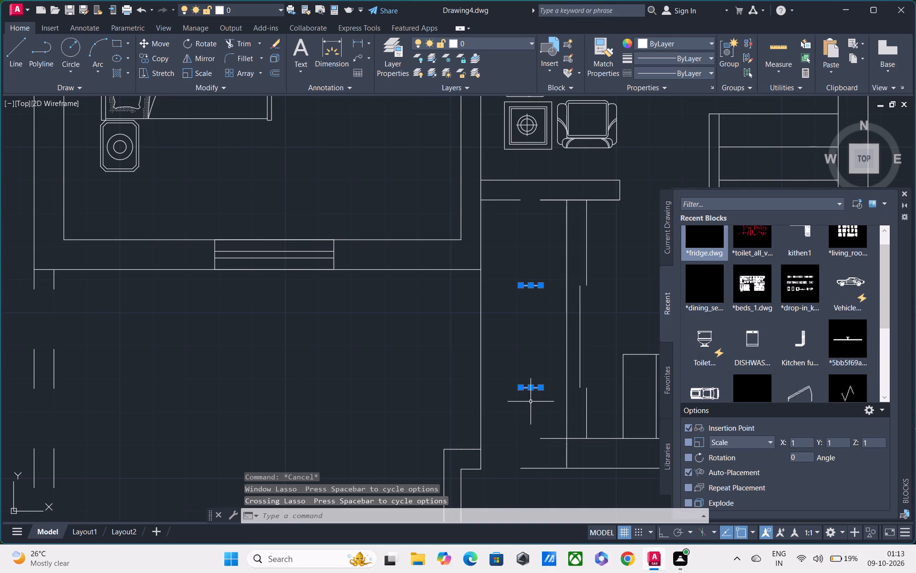
key("Delete")
Trim the two bottom wall lines where they project past the moved wall into the passage.
type("TR")
key("space")
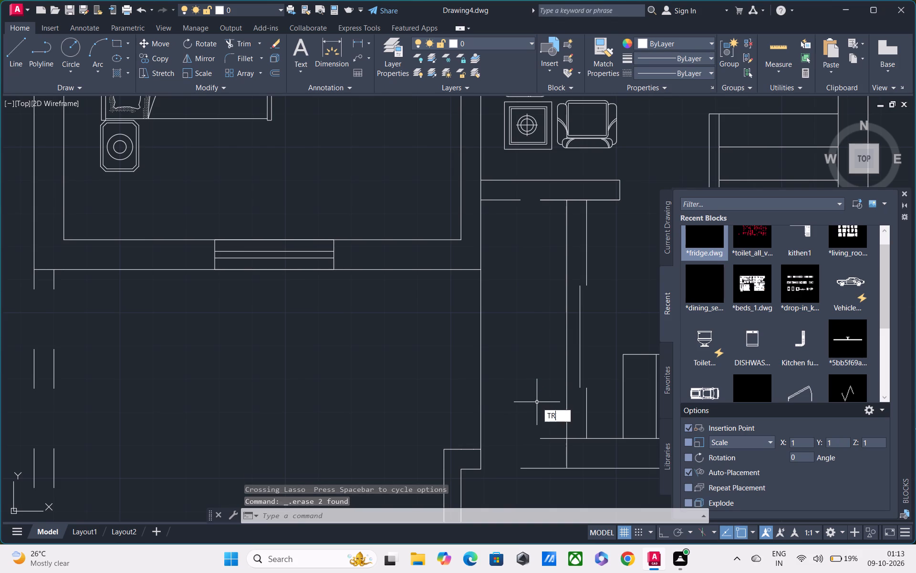
left_click_drag(555, 408, 552, 479)
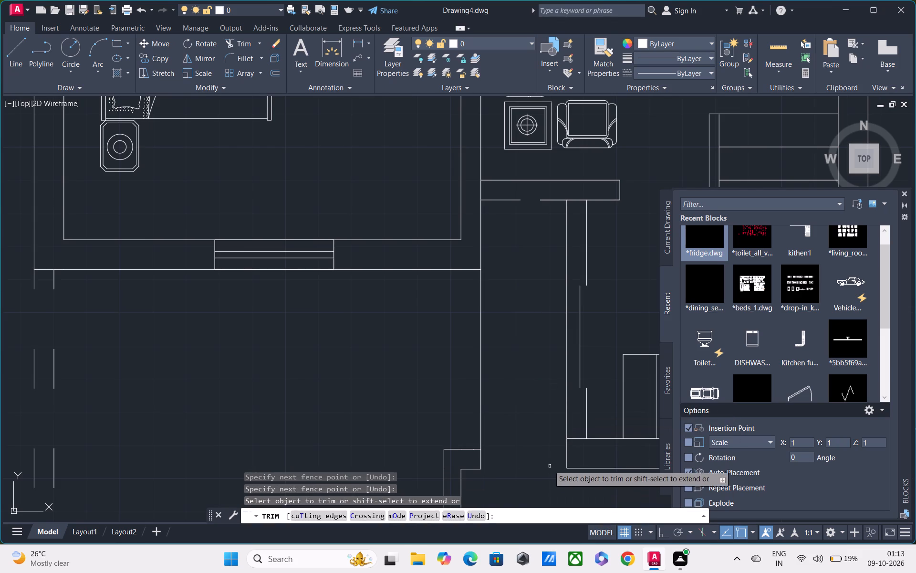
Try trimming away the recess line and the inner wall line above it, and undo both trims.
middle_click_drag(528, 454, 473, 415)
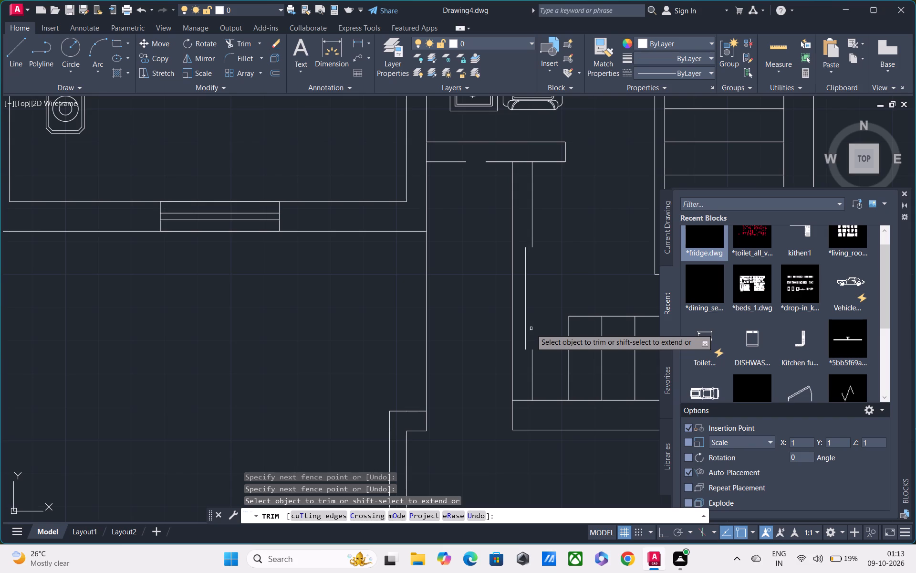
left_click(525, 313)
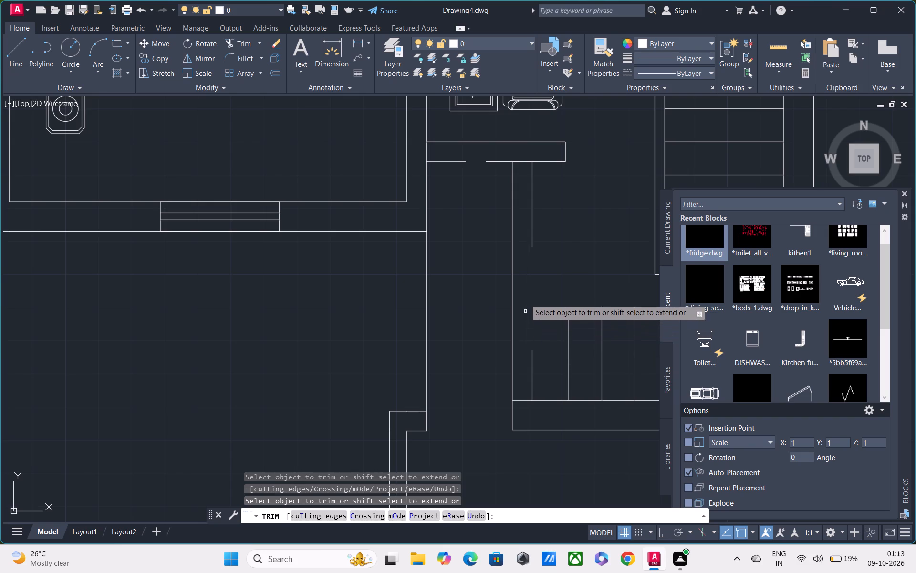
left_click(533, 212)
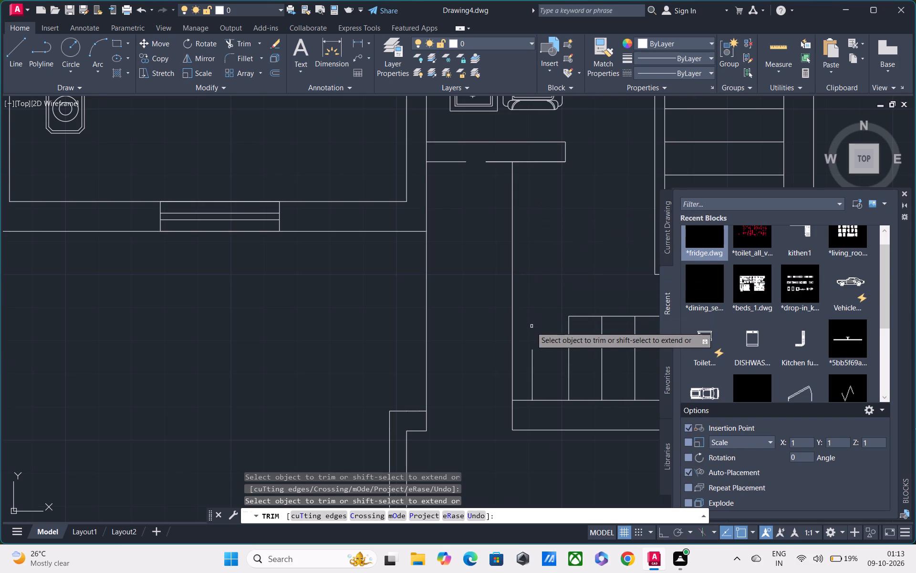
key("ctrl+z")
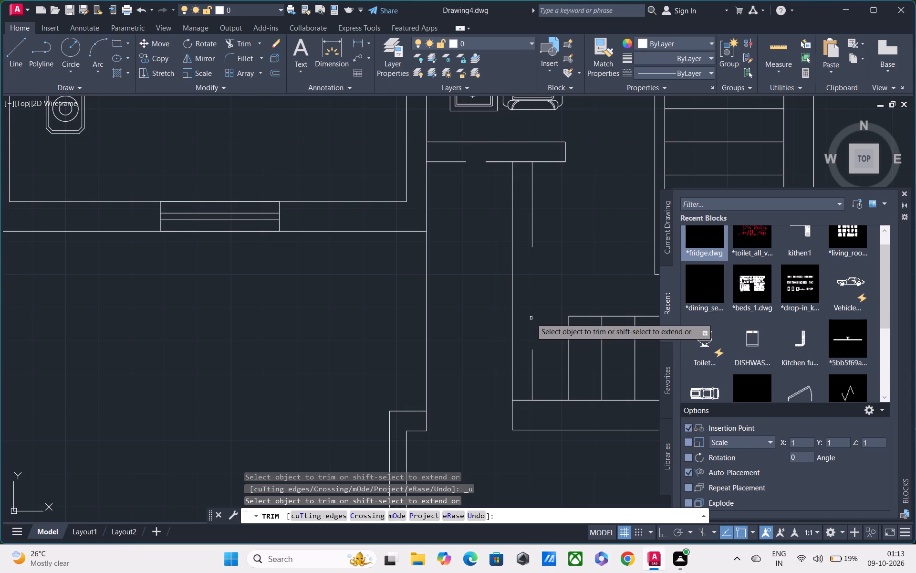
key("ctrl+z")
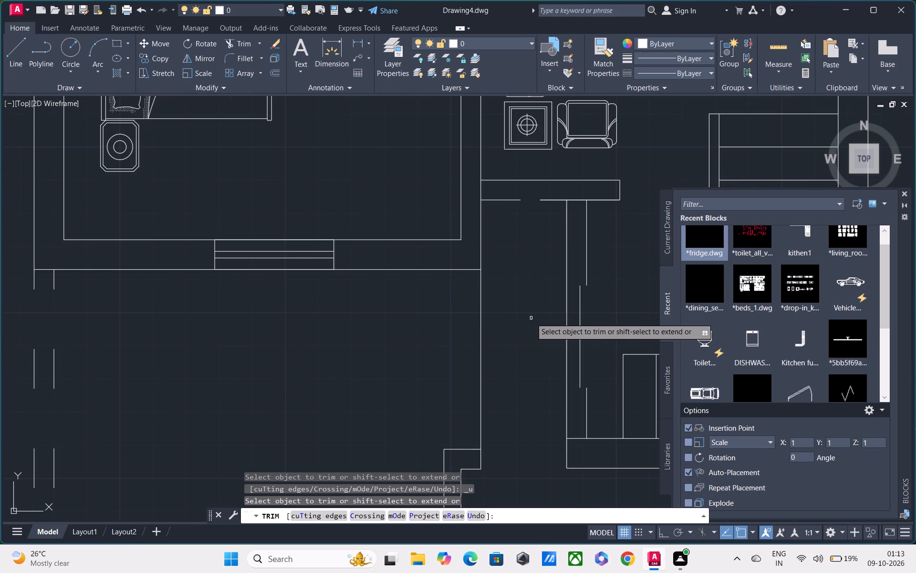
Draw a short horizontal line joining the recess line's upper end to the inner wall line above.
type("L")
key("space")
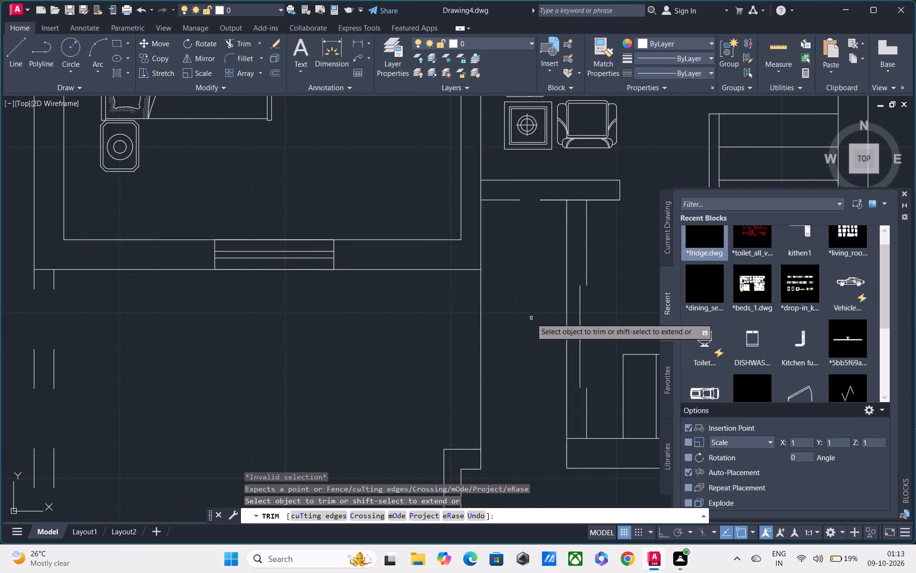
key("Escape")
key("Escape")
type("L")
key("space")
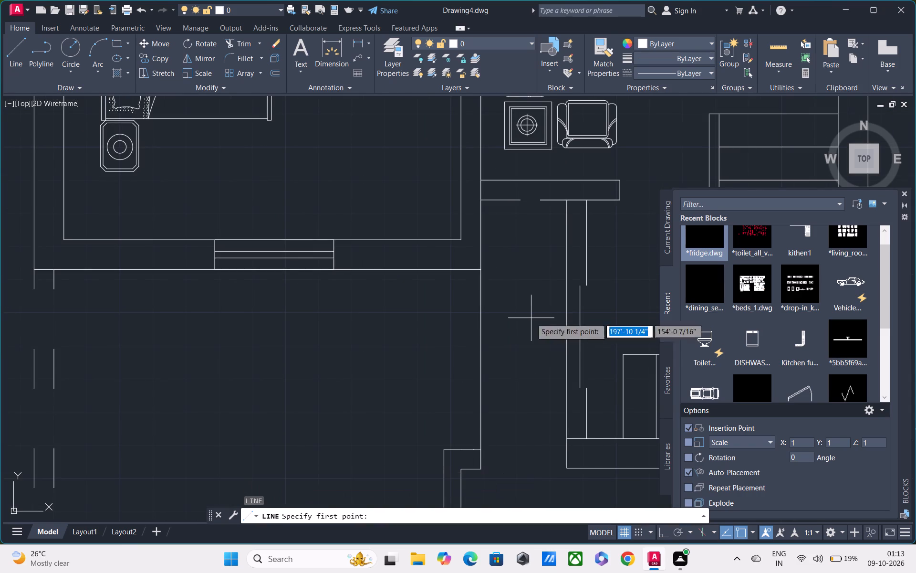
scroll(602, 299, "up", 2)
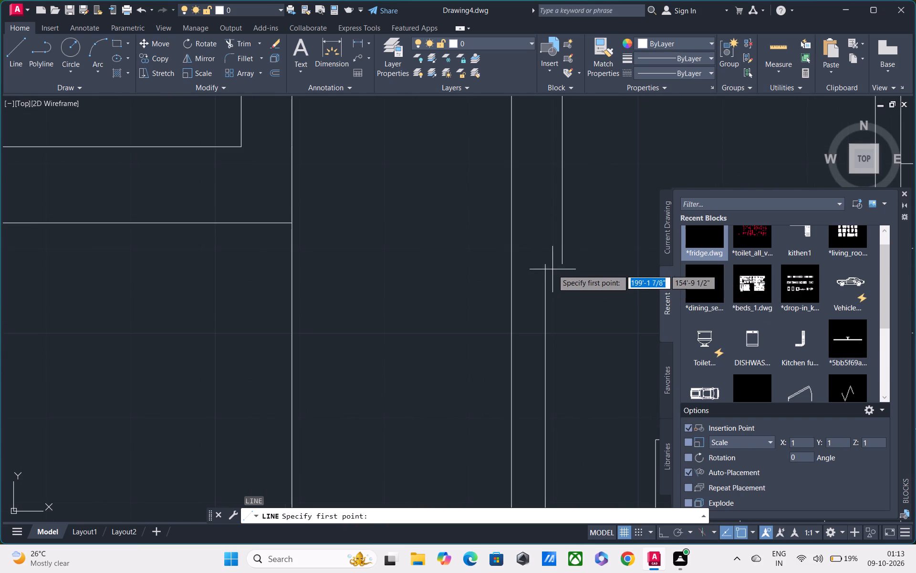
left_click(548, 264)
left_click(568, 260)
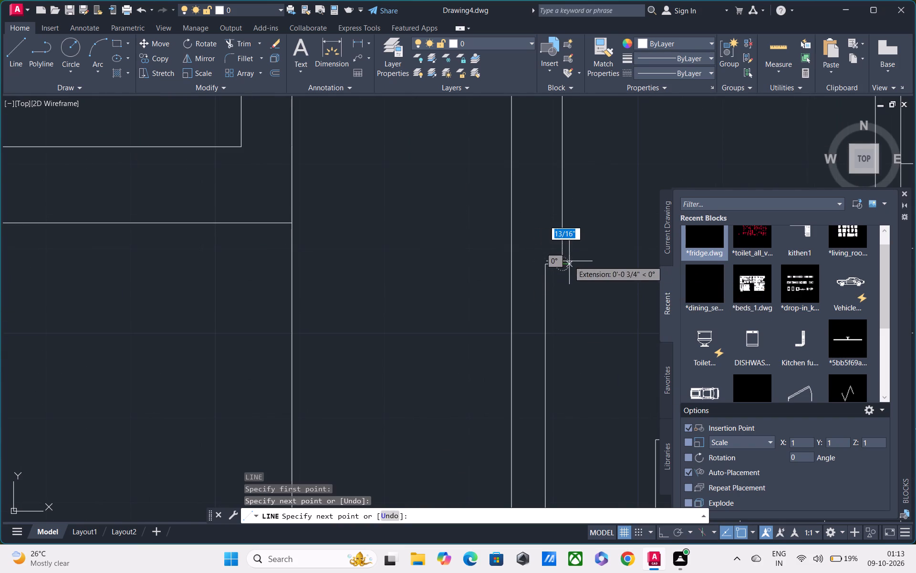
key("Escape")
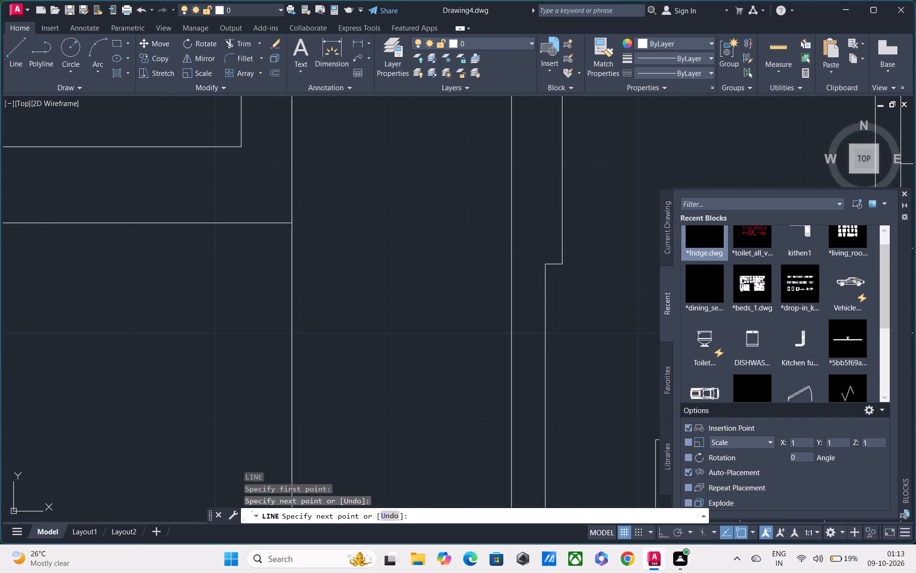
Draw a short horizontal line joining the recess line's lower end to the inner wall line below.
middle_click_drag(554, 336, 553, 231)
scroll(555, 218, "up", 1)
scroll(555, 241, "down", 2)
type("L")
key("space")
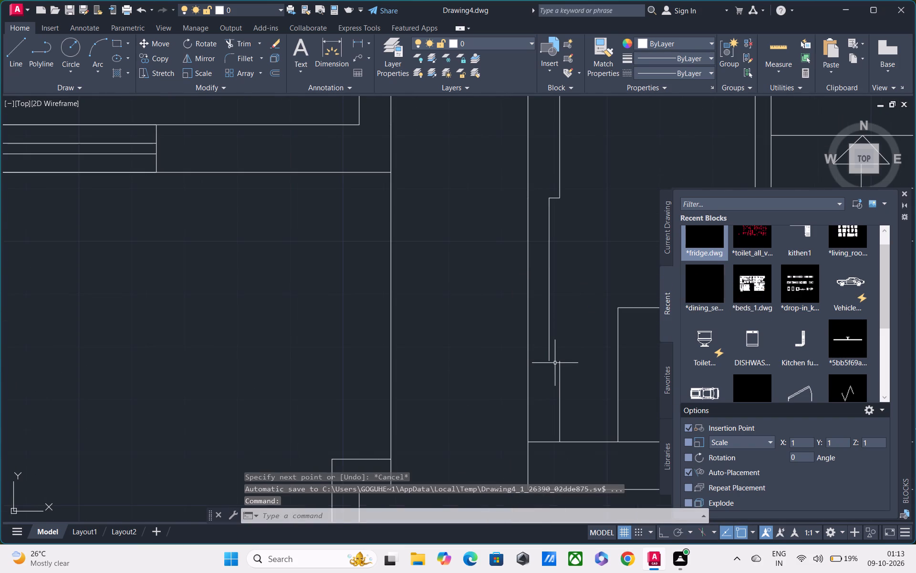
scroll(555, 364, "up", 2)
left_click(538, 356)
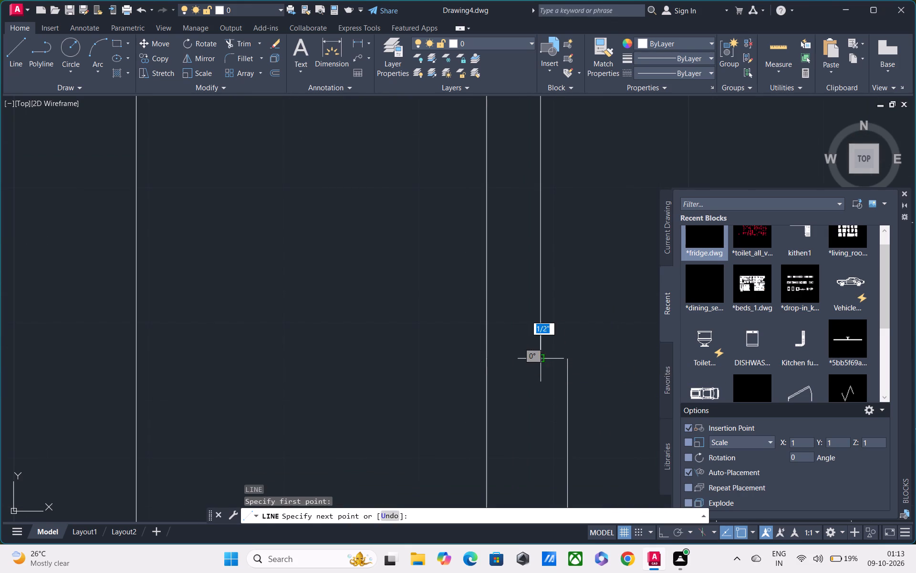
left_click(562, 359)
key("Escape")
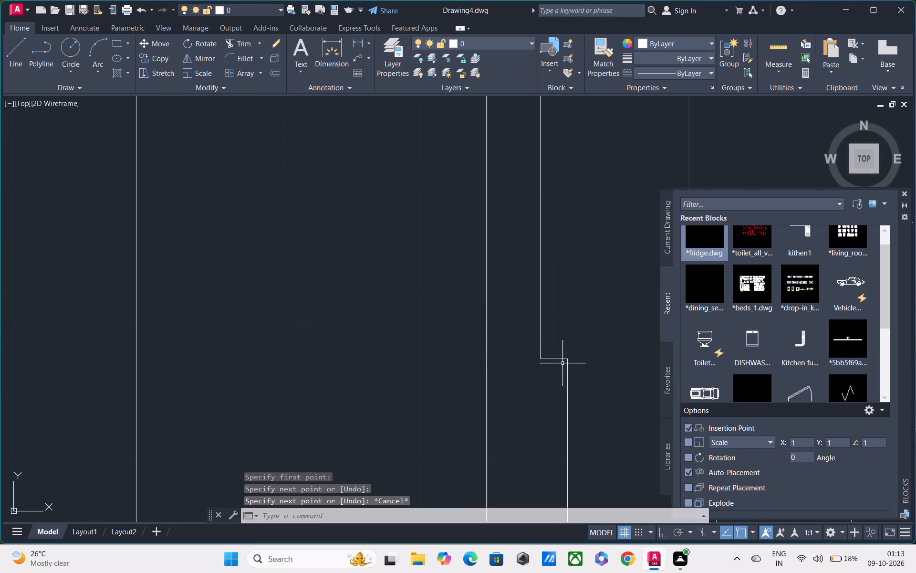
Remove the lower stair flight's outermost tread nearest the moved wall, deleting its vertical line and trimming its leftover top edge.
scroll(562, 368, "down", 2)
middle_click_drag(564, 377, 564, 266)
scroll(564, 266, "down", 2)
middle_click_drag(554, 279, 427, 287)
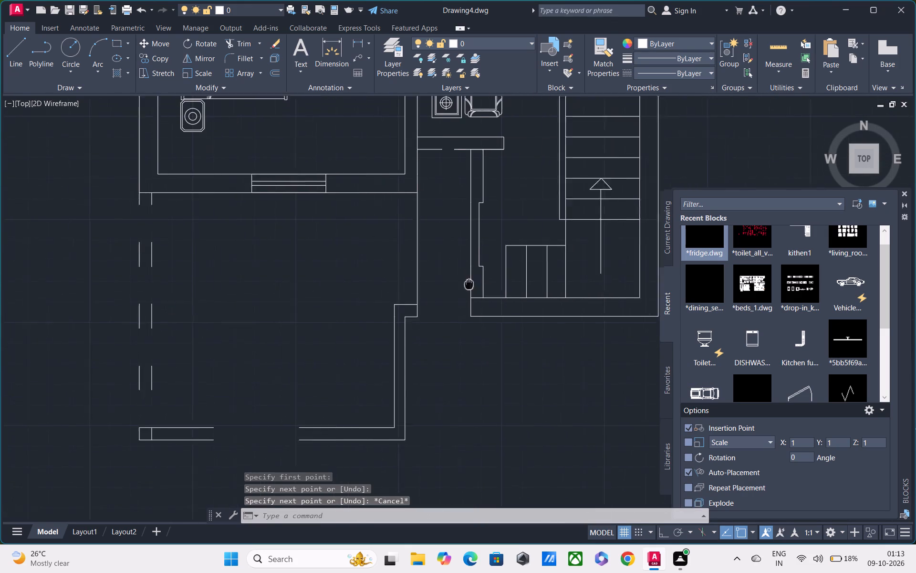
middle_click_drag(427, 287, 426, 288)
left_click(458, 275)
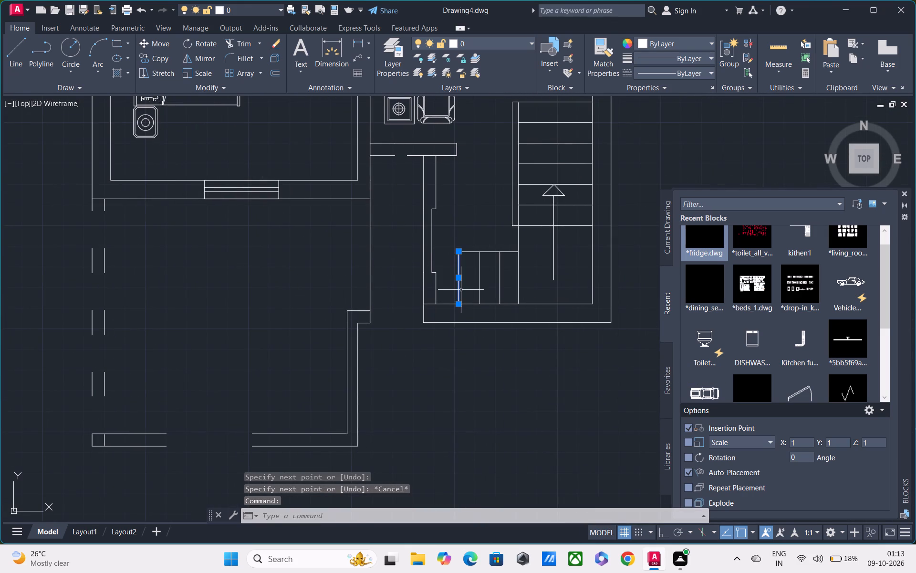
key("Delete")
type("TR")
key("space")
left_click_drag(472, 239, 472, 241)
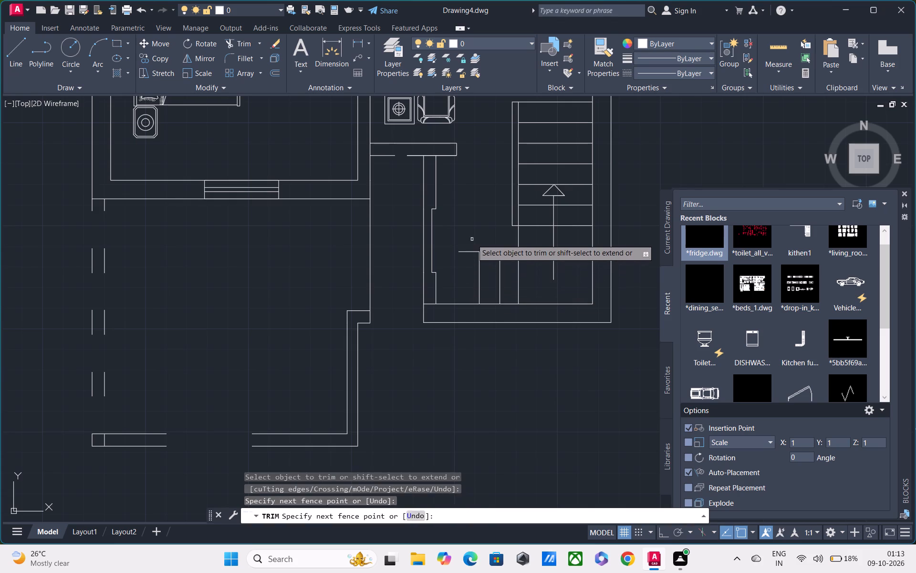
left_click_drag(472, 241, 468, 268)
Trim the inner bottom wall line between the moved wall's two faces to open up the corner.
scroll(453, 292, "up", 1)
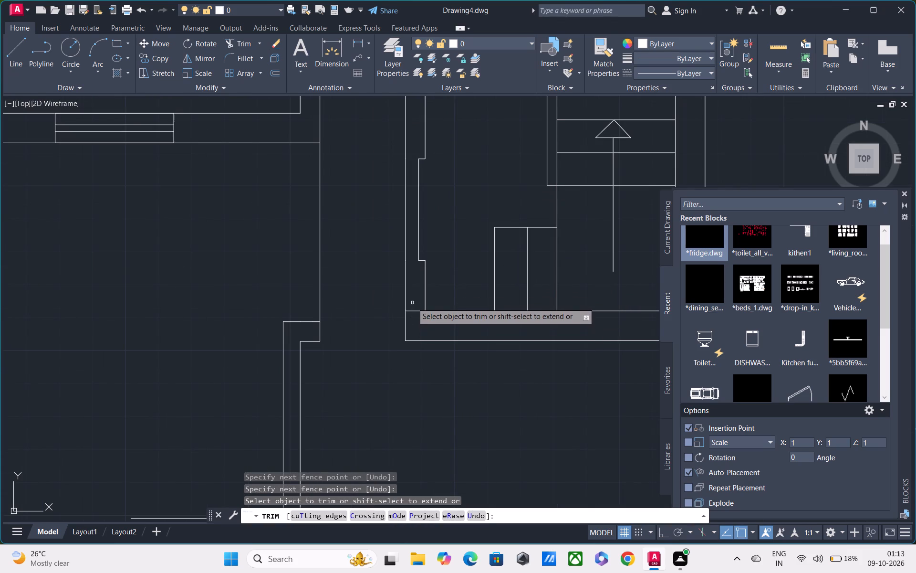
left_click_drag(412, 303, 413, 324)
scroll(413, 324, "down", 2)
middle_click_drag(396, 314, 418, 320)
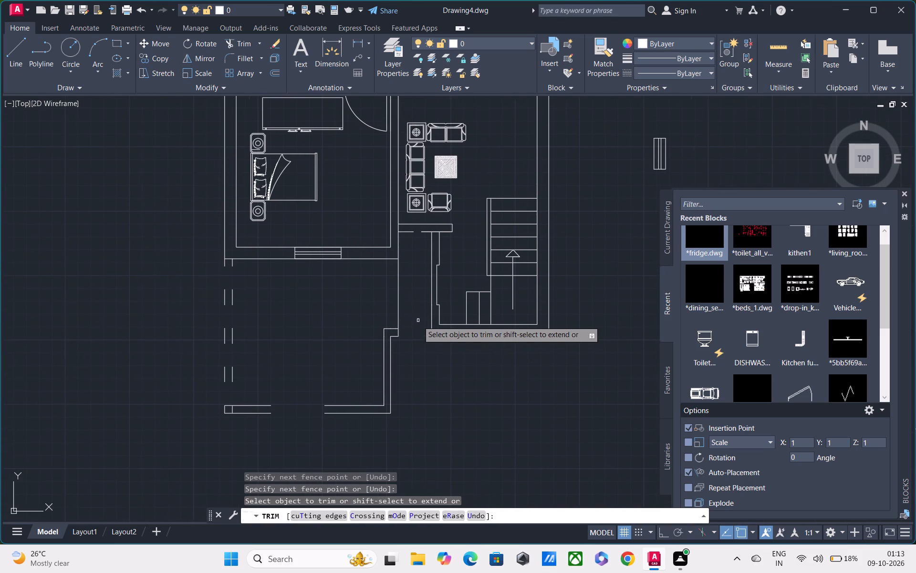
scroll(416, 334, "down", 2)
middle_click_drag(430, 345, 518, 425)
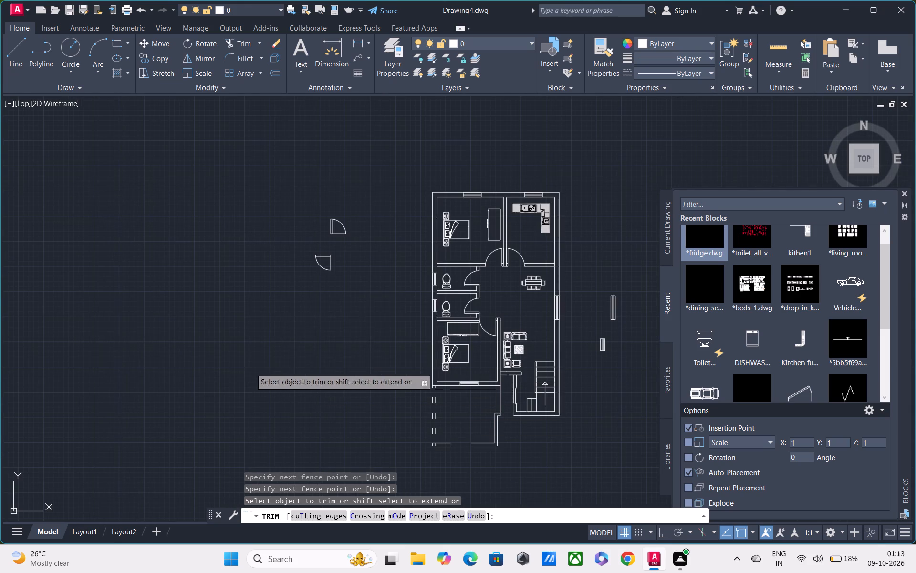
key("Escape")
Copy the upper spare door from its lower-left corner to the outer wall corner beside the stair entrance opening.
left_click_drag(303, 193, 314, 197)
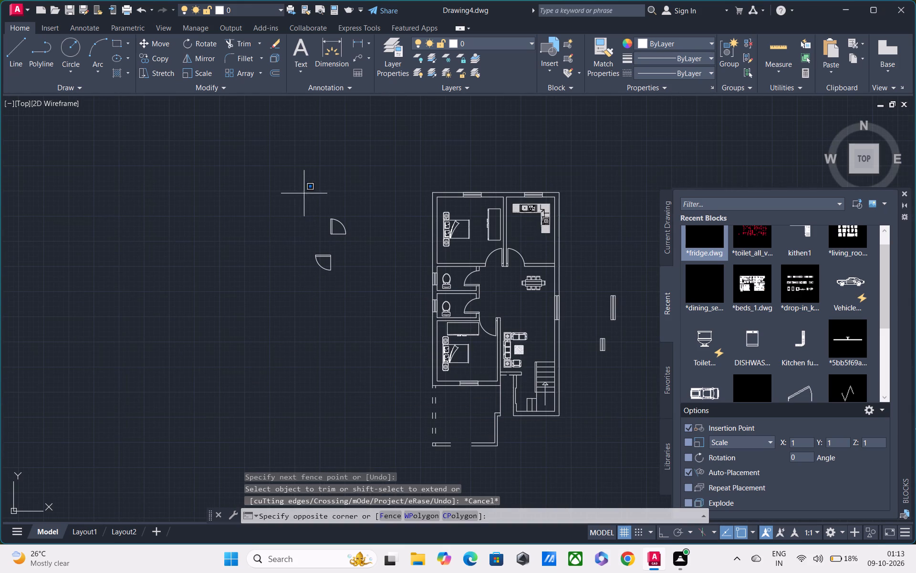
left_click_drag(314, 197, 343, 206)
left_click(380, 244)
type("CO")
key("space")
scroll(345, 243, "up", 3)
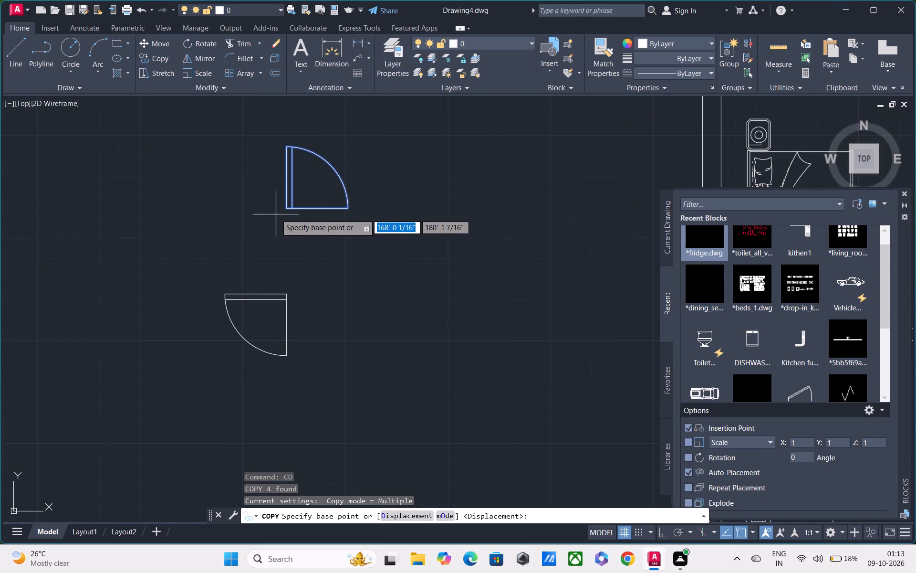
left_click(284, 208)
scroll(292, 223, "down", 3)
middle_click_drag(374, 323, 373, 237)
scroll(486, 322, "up", 3)
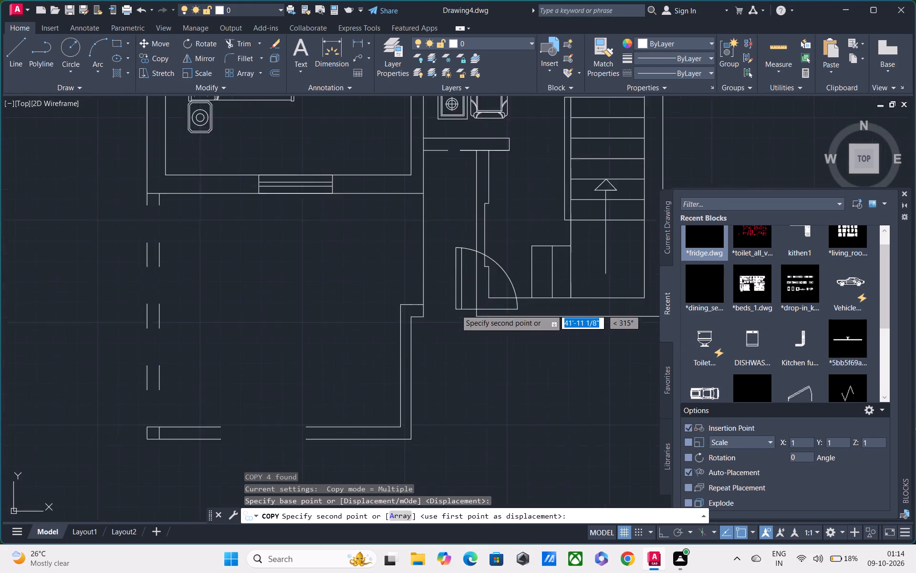
scroll(456, 309, "up", 1)
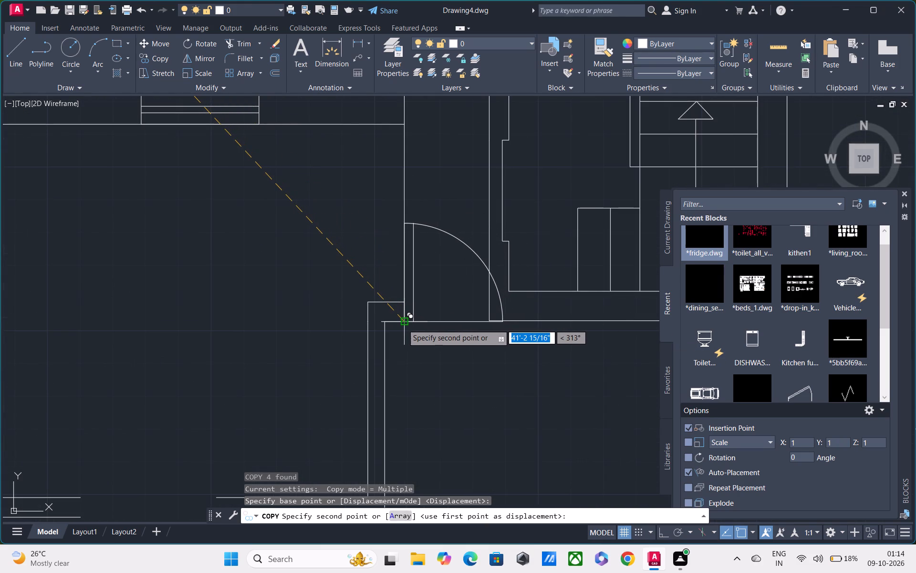
left_click(403, 324)
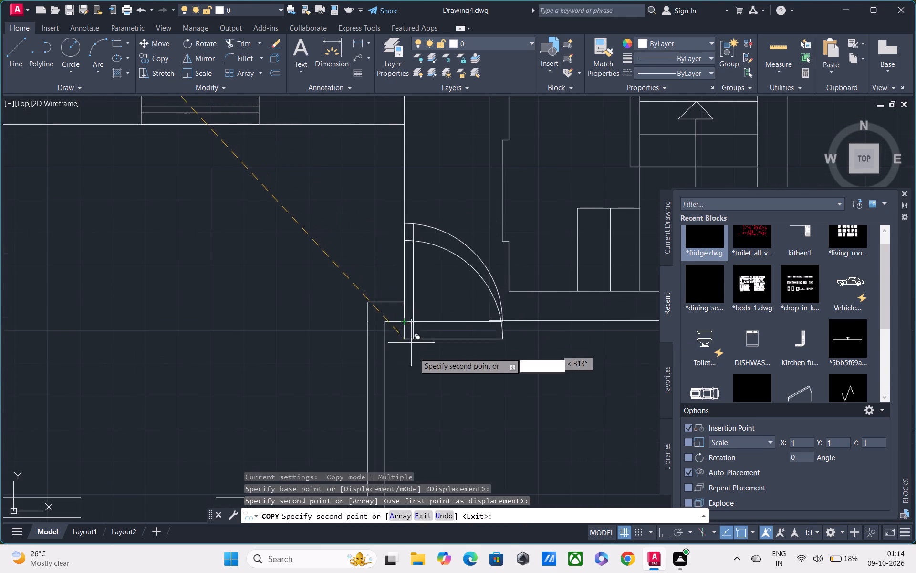
key("Escape")
Trim the copied door's short bottom and top segments between its two vertical leaf lines.
type("TR")
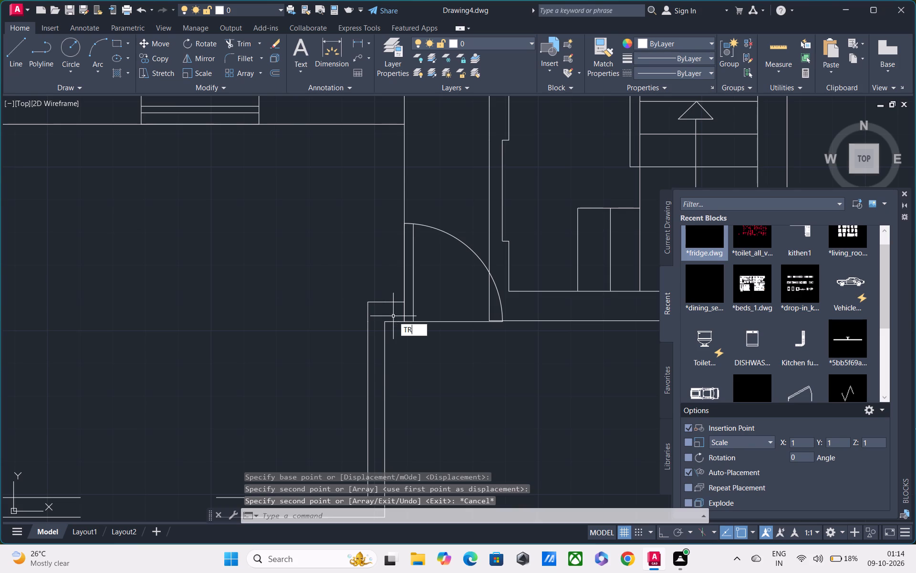
key("space")
scroll(414, 331, "up", 1)
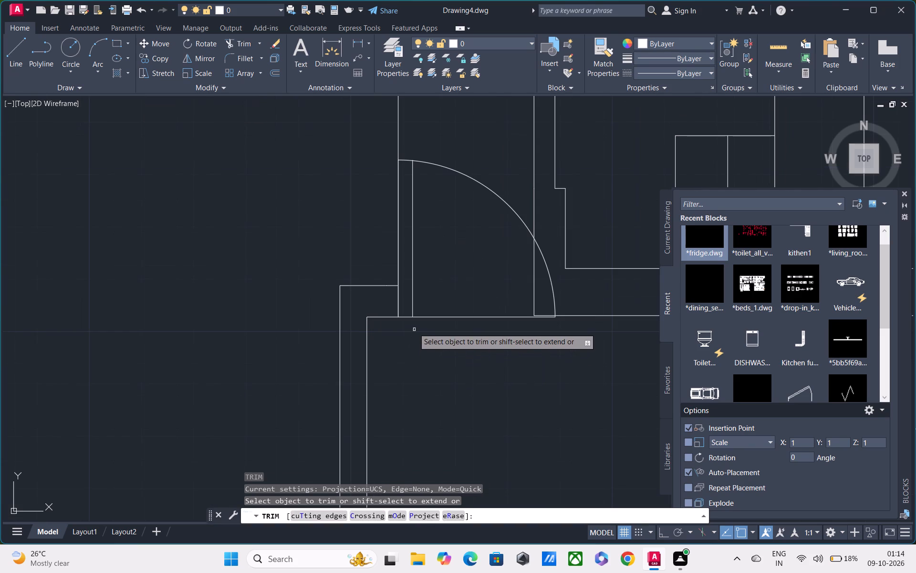
left_click_drag(406, 309, 407, 336)
middle_click_drag(406, 322, 404, 414)
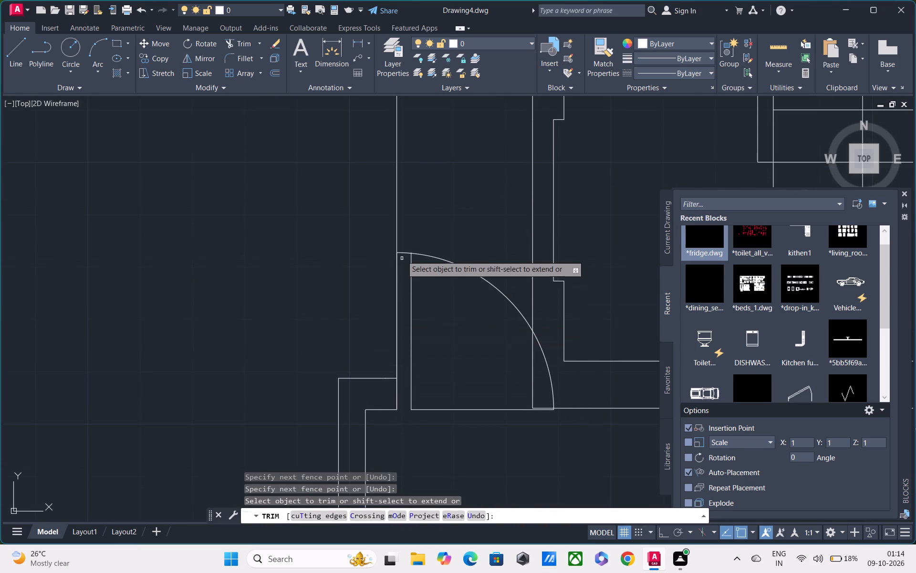
left_click_drag(406, 246, 405, 289)
key("Escape")
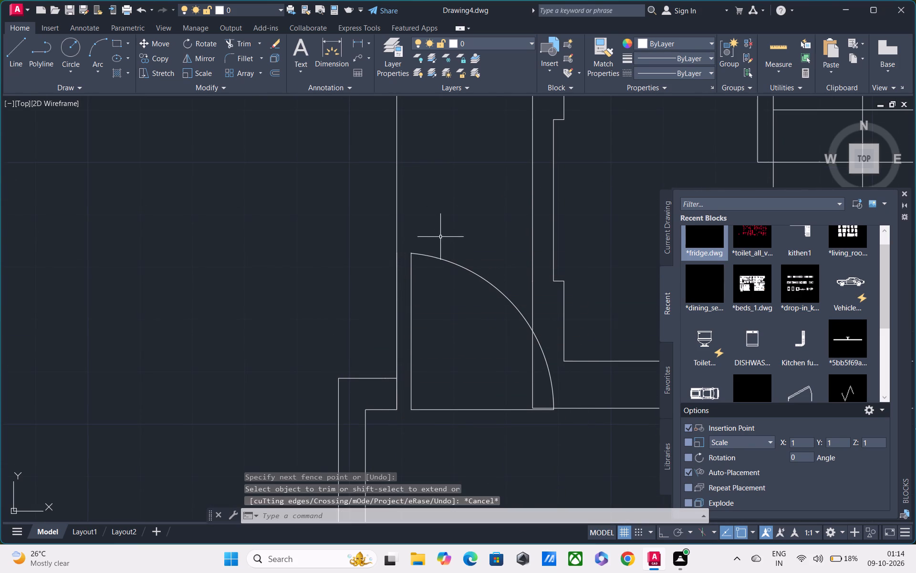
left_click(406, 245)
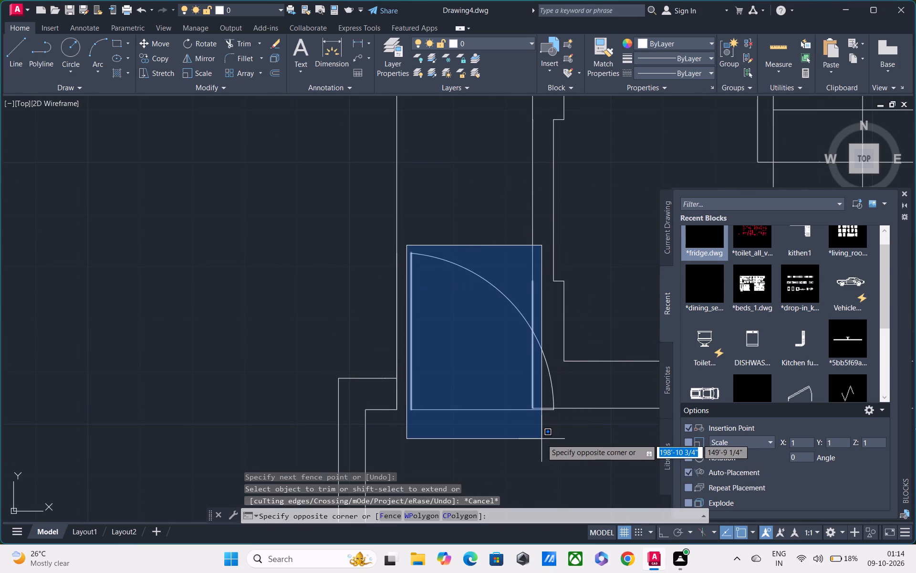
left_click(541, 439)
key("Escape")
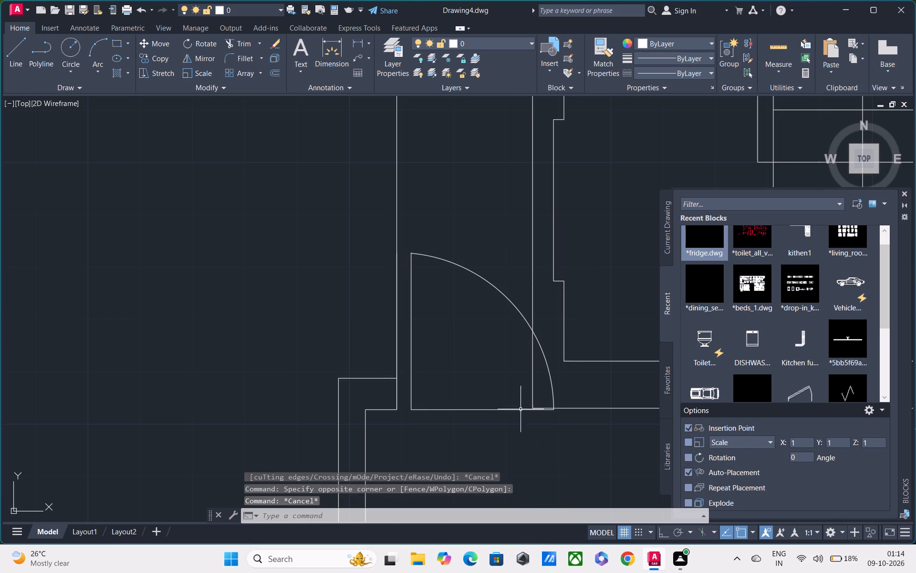
Move the door's inner leaf line, threshold line and swing arc from their lower-left corner onto the wall corner.
left_click(409, 396)
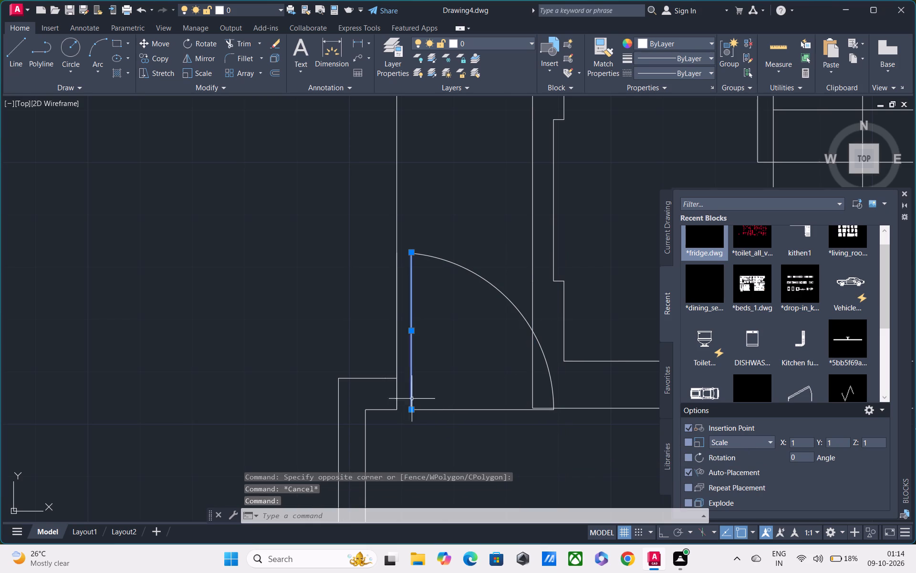
left_click(431, 412)
left_click(432, 411)
left_click(443, 405)
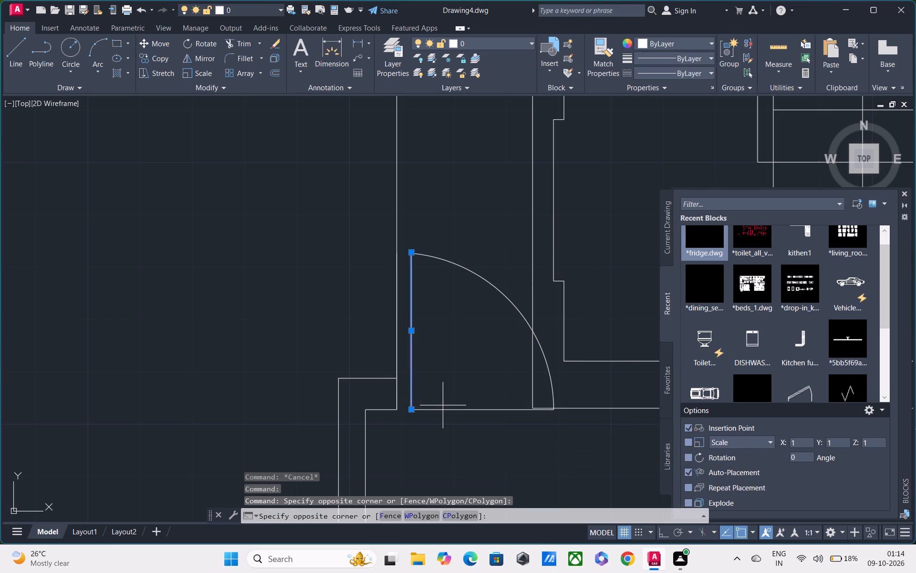
left_click(443, 411)
left_click(495, 290)
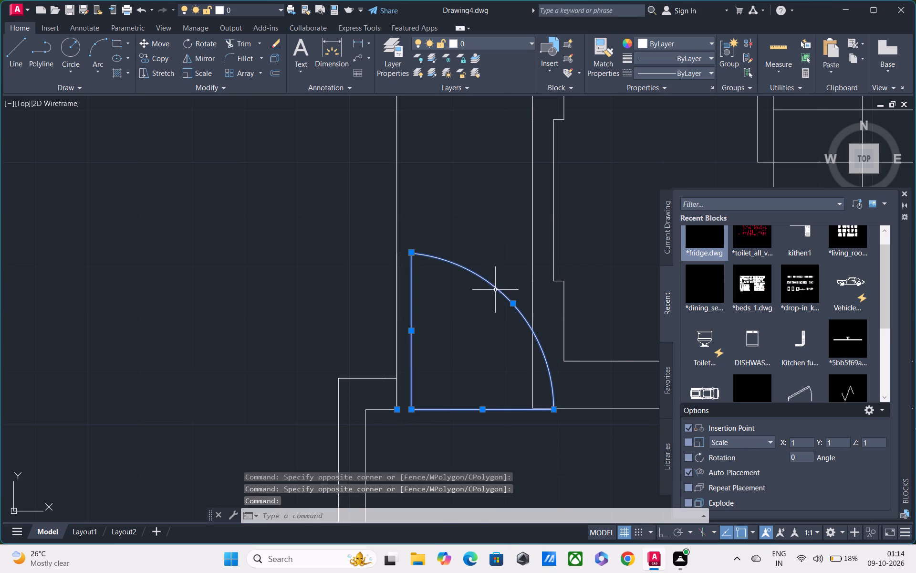
type("M")
key("space")
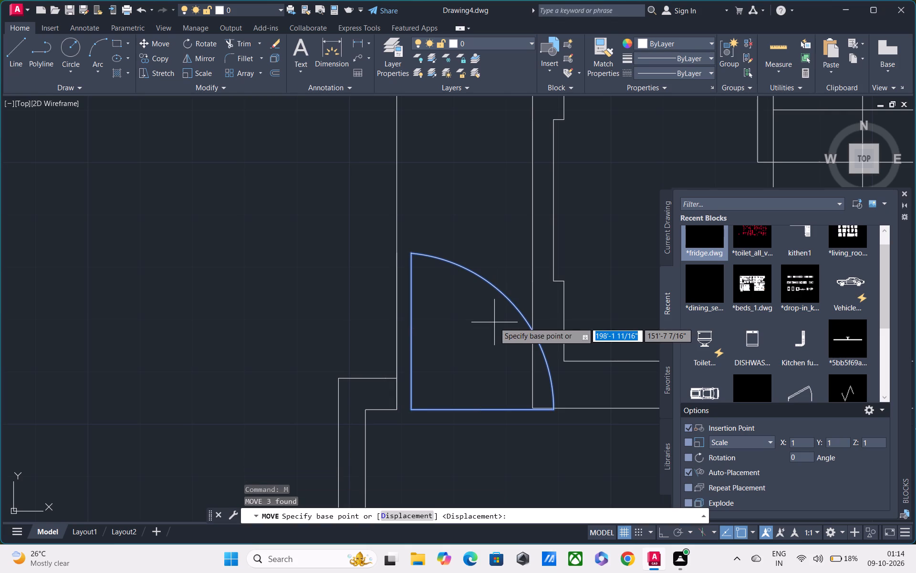
left_click(407, 410)
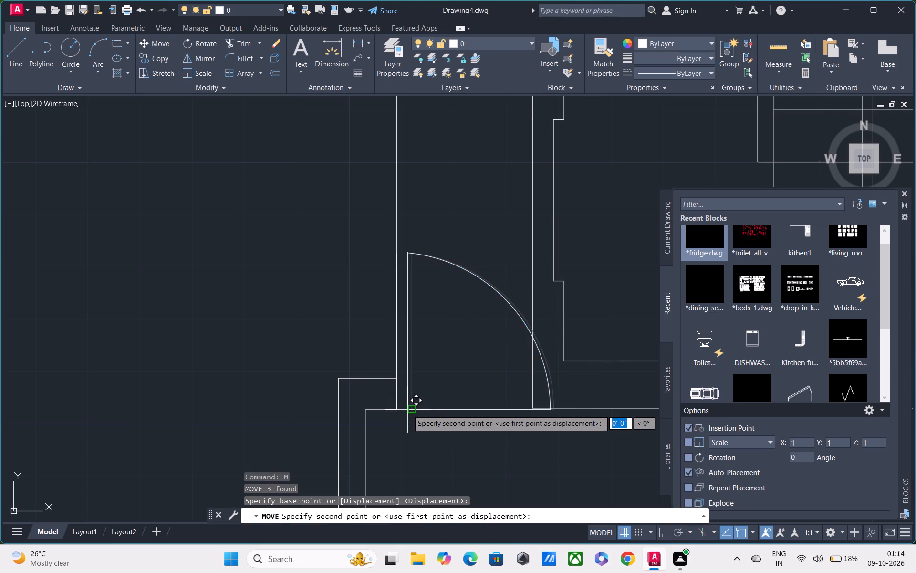
left_click(395, 413)
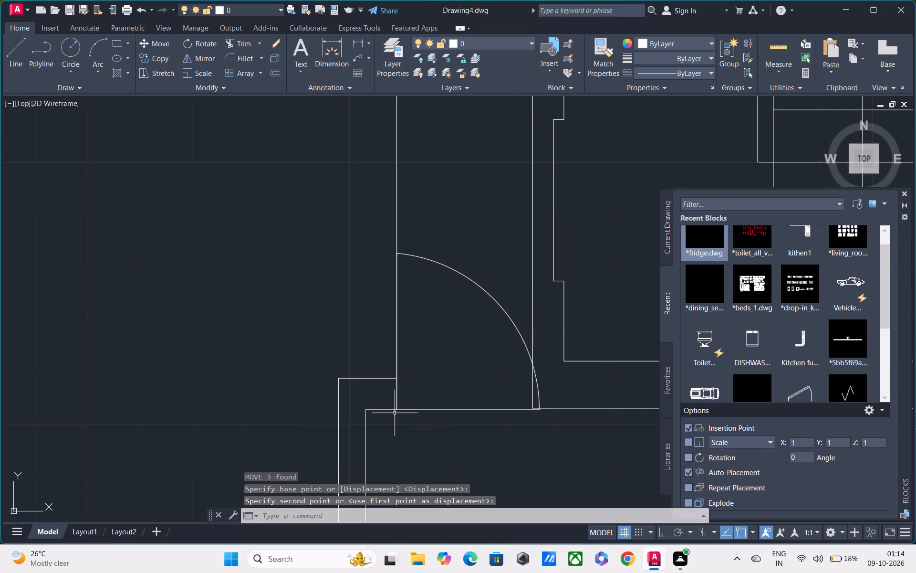
key("Escape")
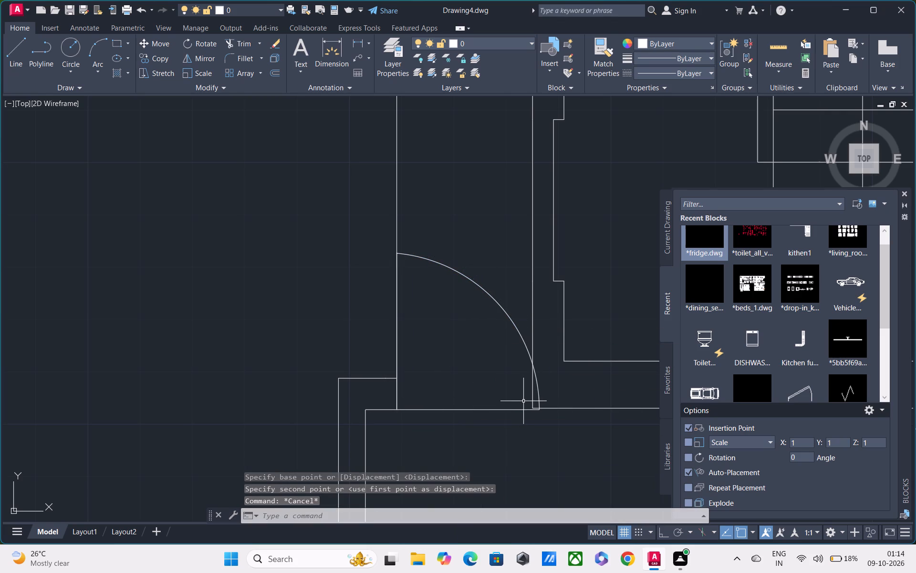
Trim the end of the door's swing arc that extends past the outer face of the wall beside the stairs.
type("TR")
key("space")
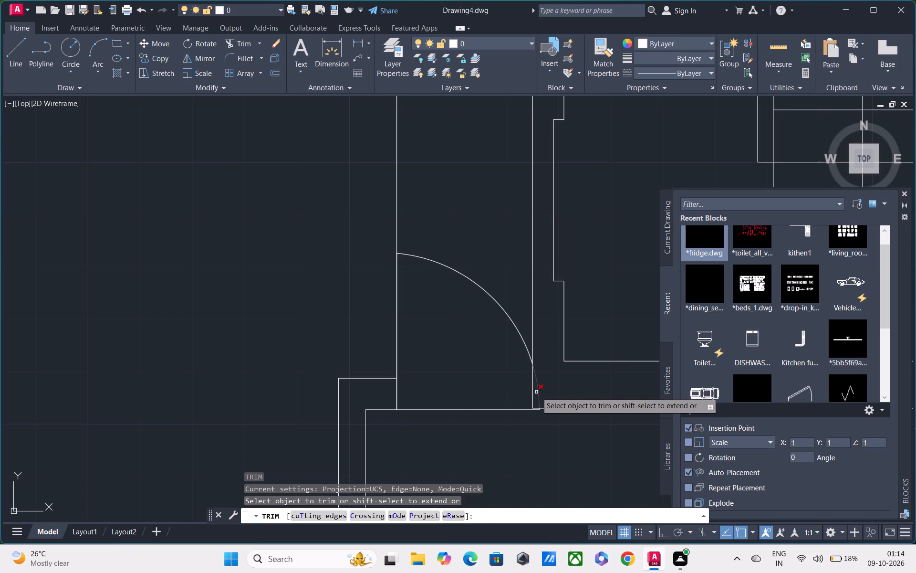
left_click(536, 392)
scroll(536, 392, "down", 1)
scroll(550, 436, "down", 1)
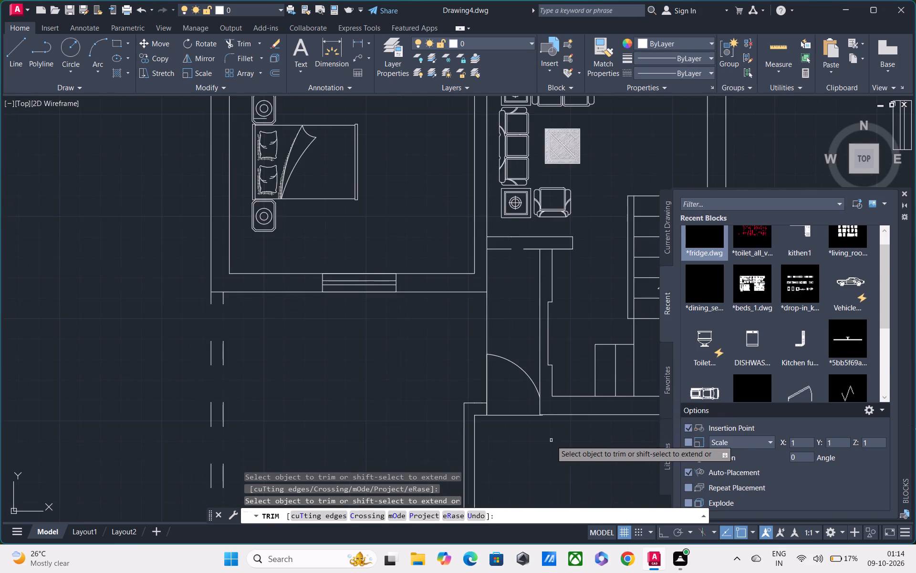
scroll(551, 440, "down", 1)
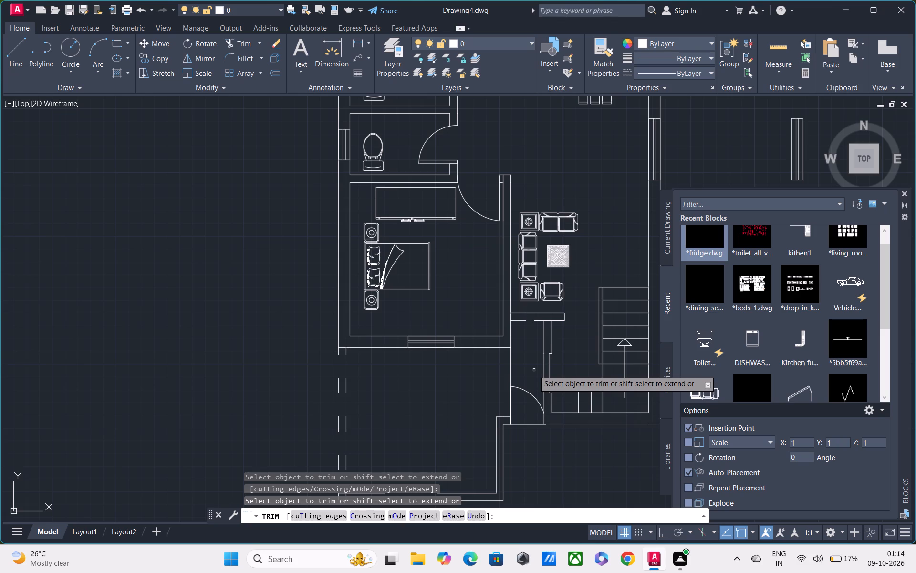
key("Escape")
Offset the entrance door's vertical leaf line 2.75" into the opening to give the leaf its thickness.
type("O")
key("space")
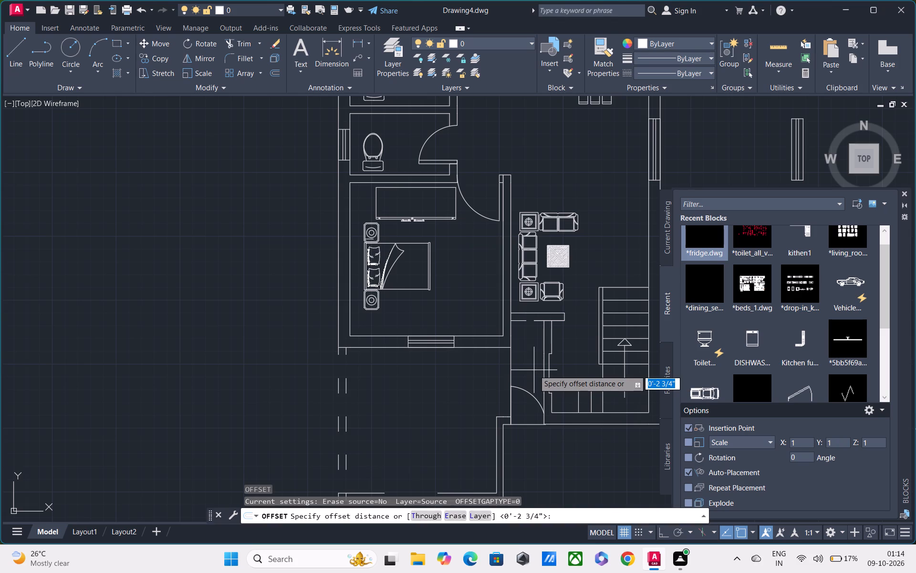
type("2.75\"")
key("Return")
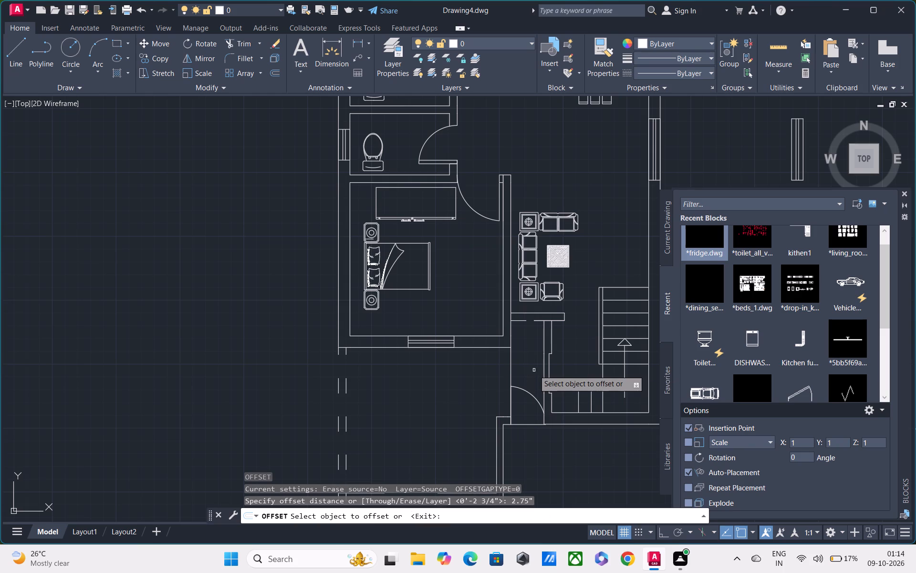
left_click(510, 404)
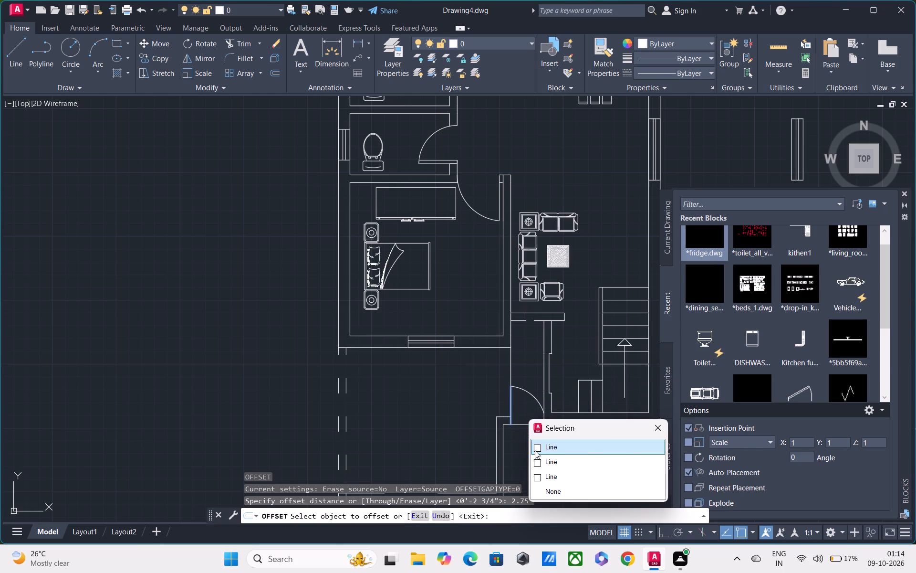
left_click(536, 448)
left_click(521, 417)
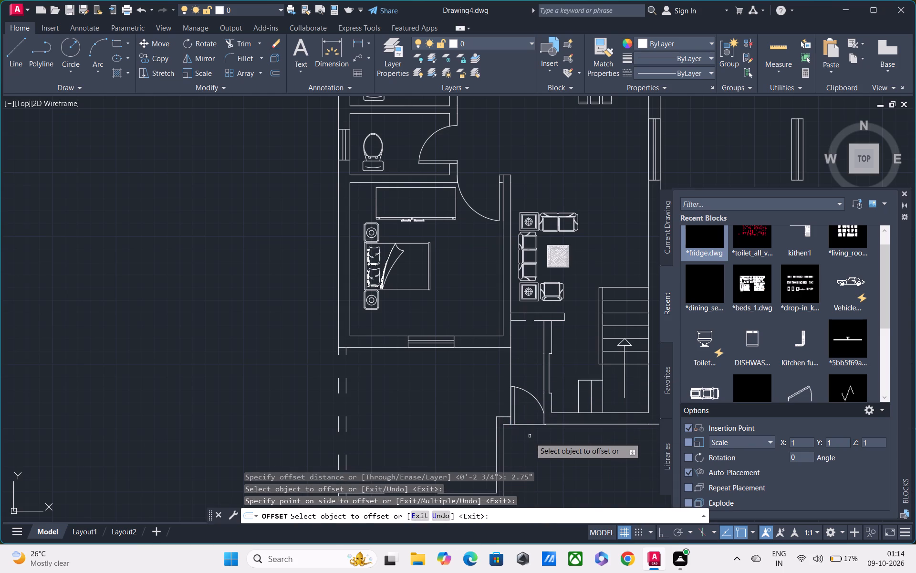
key("Escape")
Trim the threshold line across the entrance opening from the door leaf to the opposite wall.
type("TR")
key("space")
scroll(529, 435, "up", 1)
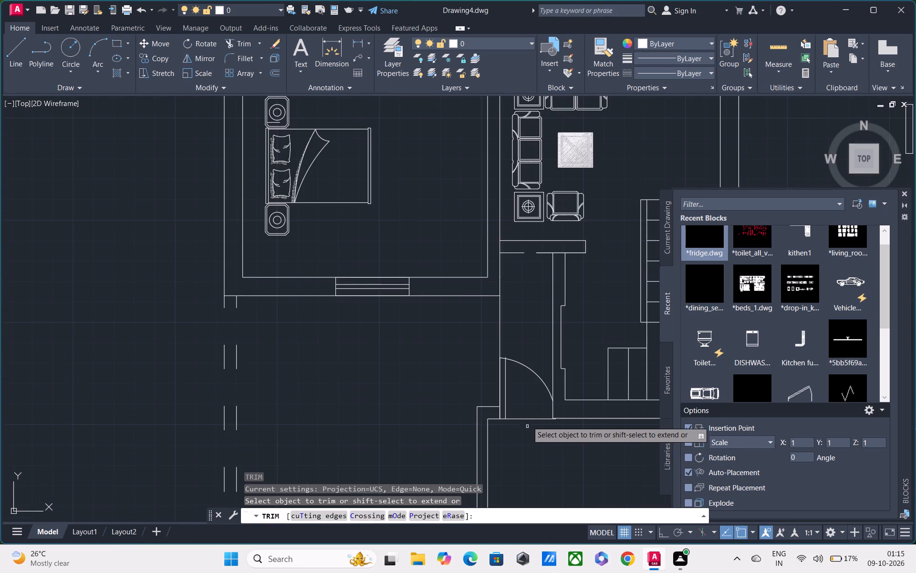
left_click_drag(531, 408, 531, 430)
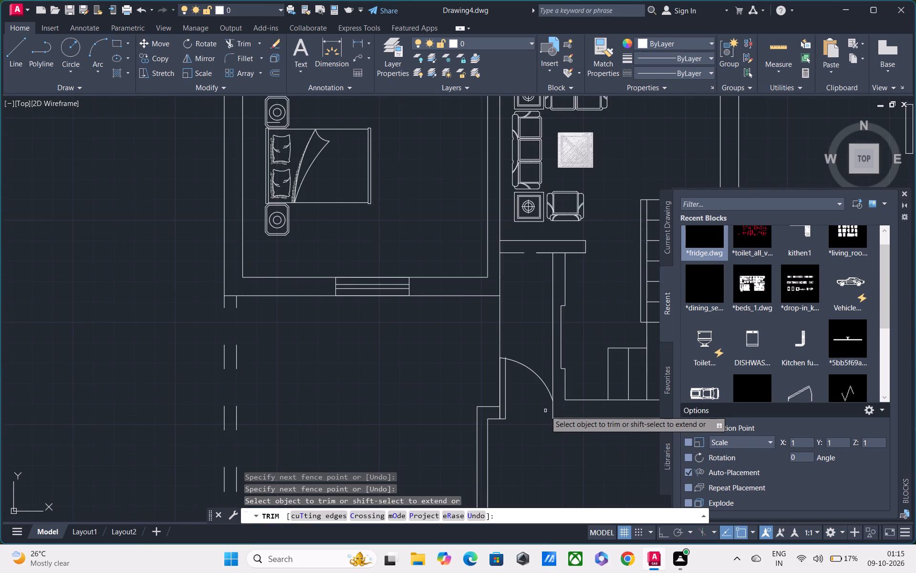
key("Escape")
key("Escape")
Trim the end of the offset leaf line that projects above the door's swing arc.
middle_click_drag(512, 364, 510, 396)
scroll(510, 396, "up", 2)
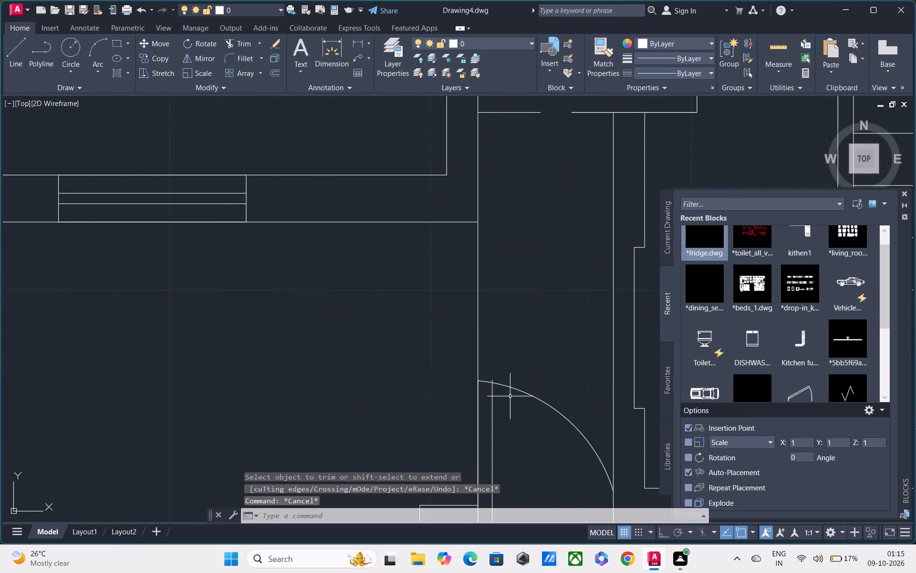
scroll(510, 396, "up", 4)
type("TR")
key("space")
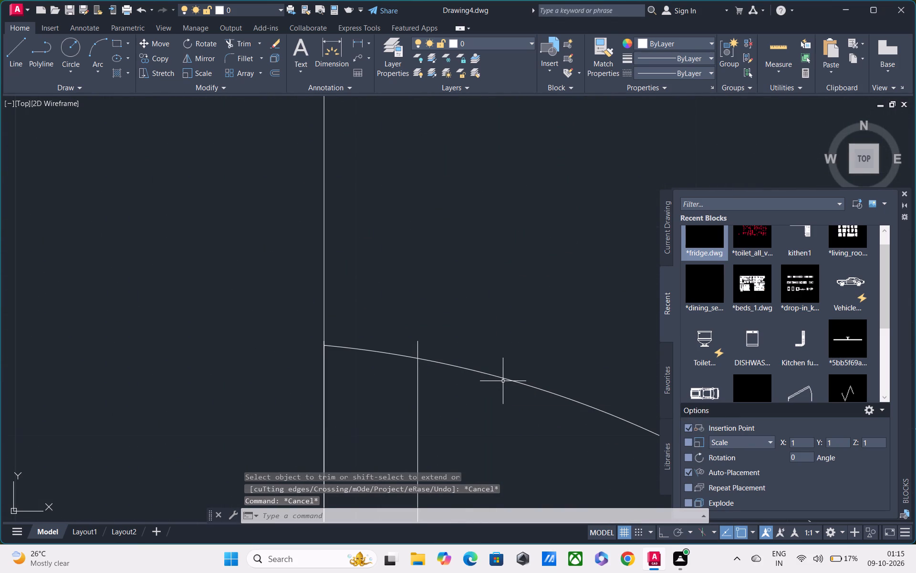
scroll(426, 354, "up", 2)
left_click_drag(420, 333, 386, 334)
Trim the tiny leftover stub below the outer wall line at the corner where the door swing meets it.
scroll(386, 332, "down", 5)
scroll(465, 390, "down", 1)
middle_click_drag(460, 401, 464, 263)
scroll(464, 263, "down", 3)
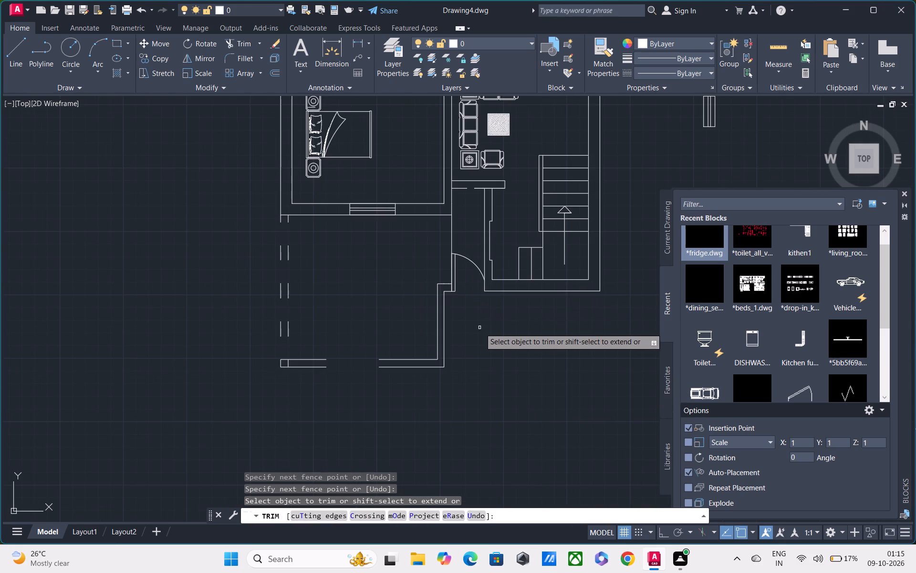
scroll(486, 294, "up", 6)
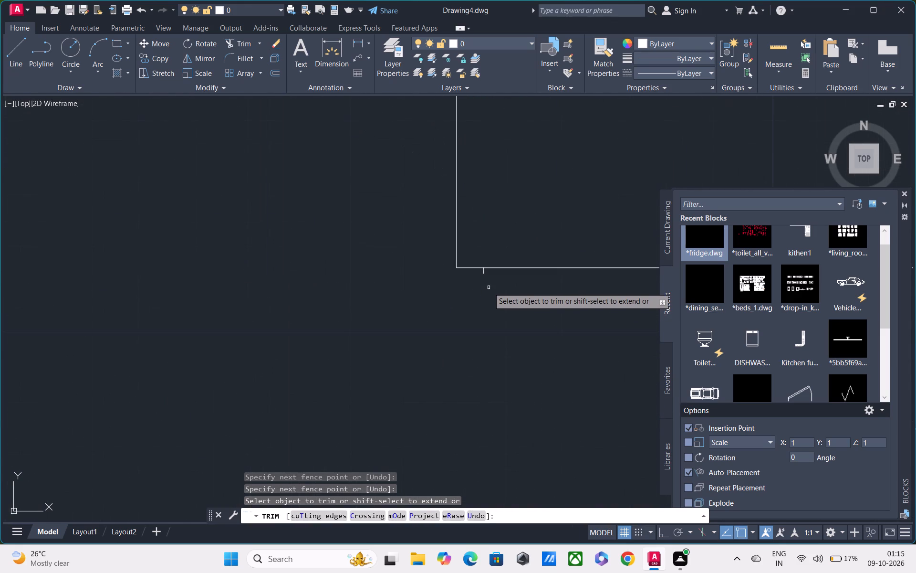
left_click_drag(485, 269, 480, 274)
scroll(480, 274, "down", 4)
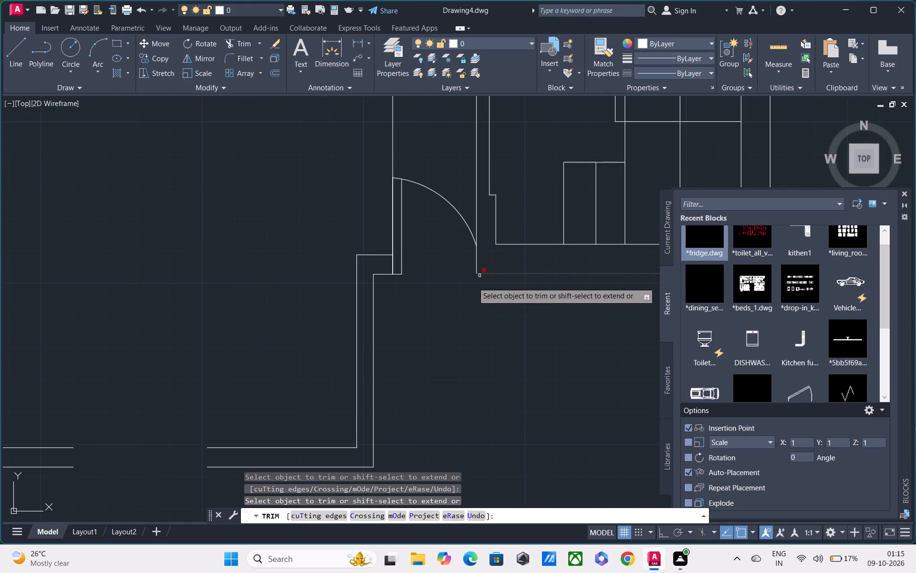
scroll(467, 286, "down", 2)
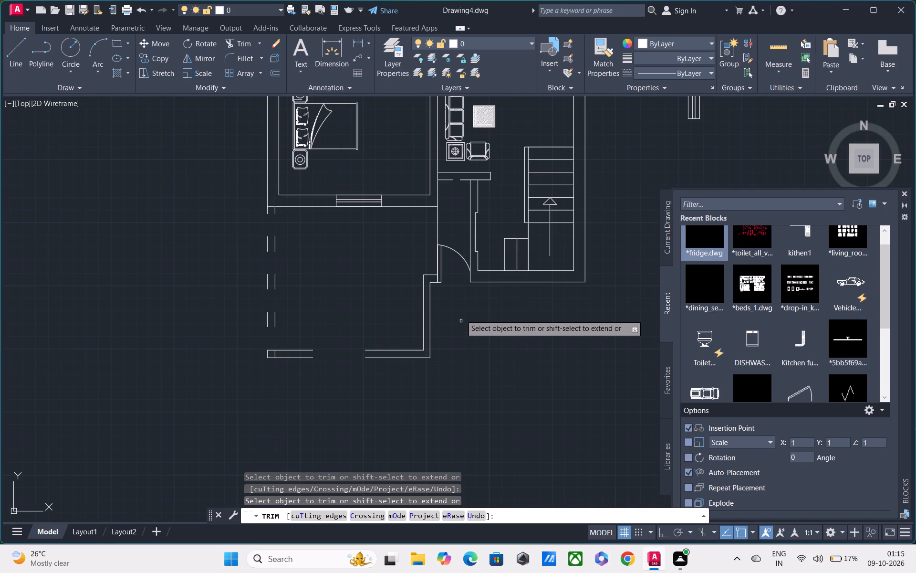
key("Escape")
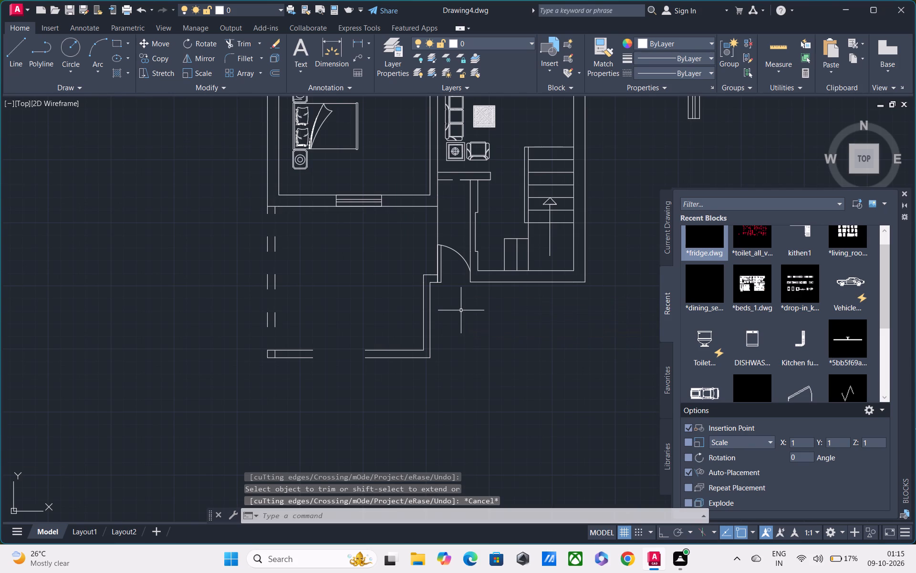
Trim away both pieces of the entrance door's existing swing arc, leaving only the door leaf lines.
type("TR")
key("space")
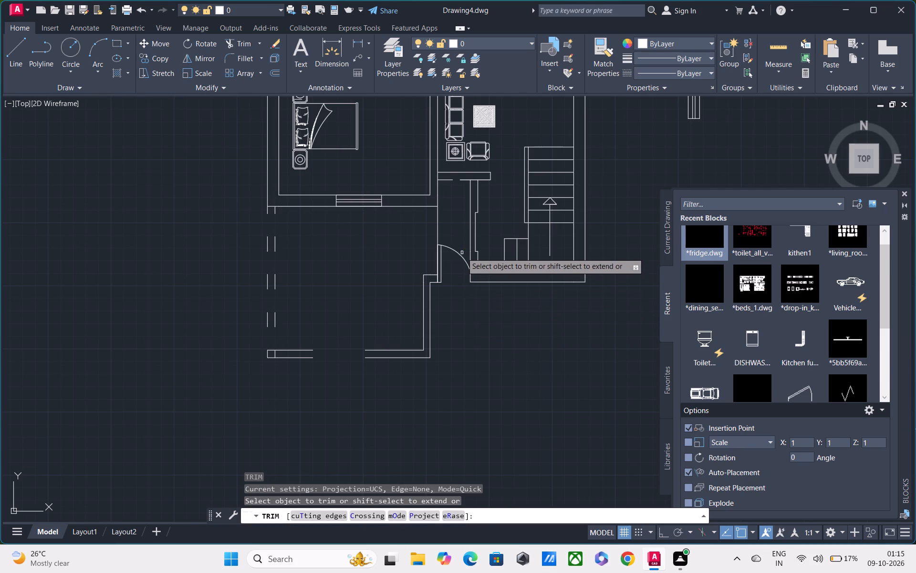
left_click(462, 253)
left_click(459, 258)
scroll(441, 244, "up", 5)
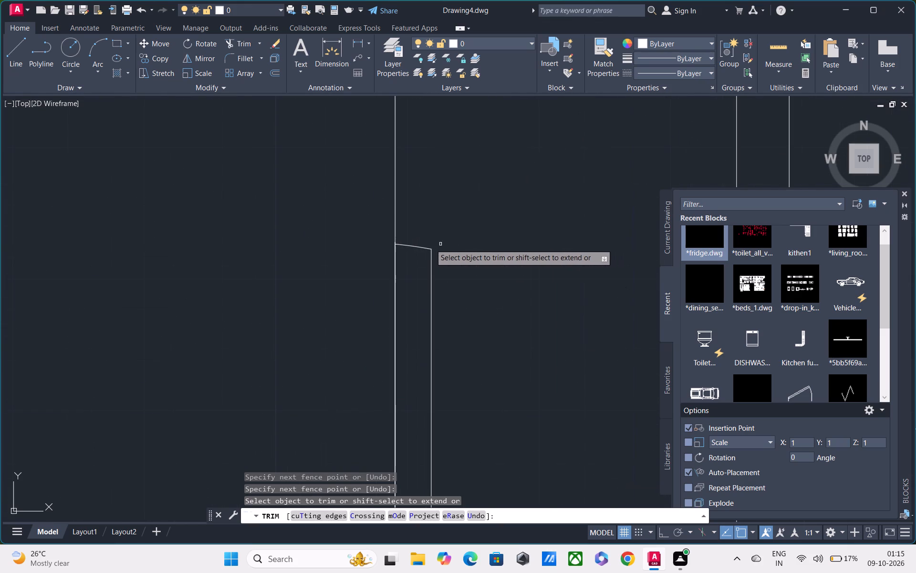
left_click_drag(416, 242, 415, 273)
key("Escape")
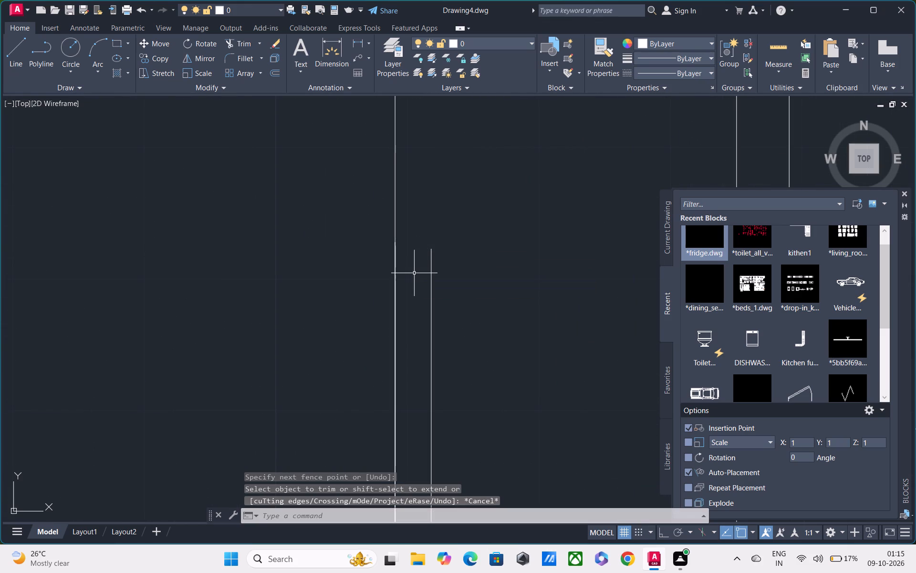
Draw a three-point arc from the top of the entrance door leaf through the opposite wall corner, ending below the outer wall line.
key("a")
type("RC")
key("space")
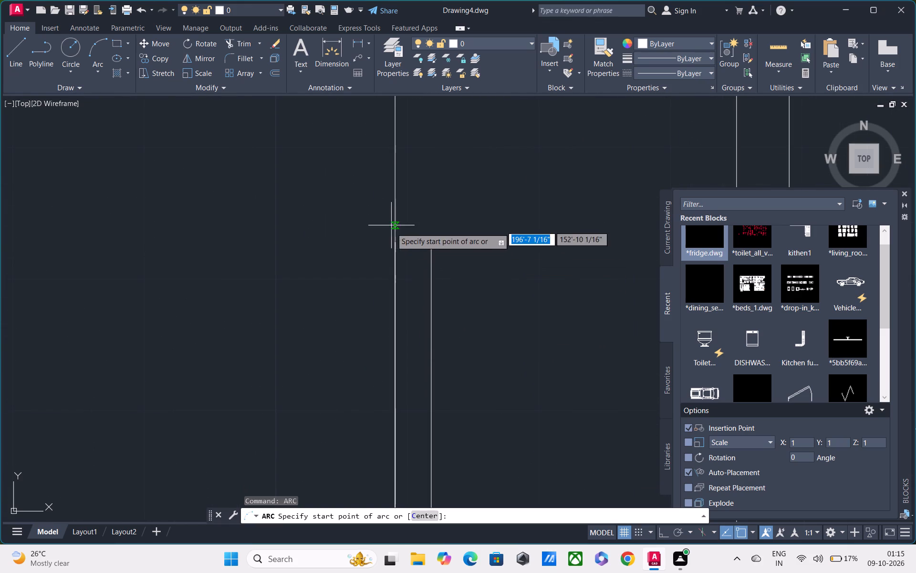
left_click(393, 242)
middle_click_drag(475, 330, 459, 287)
scroll(459, 287, "down", 3)
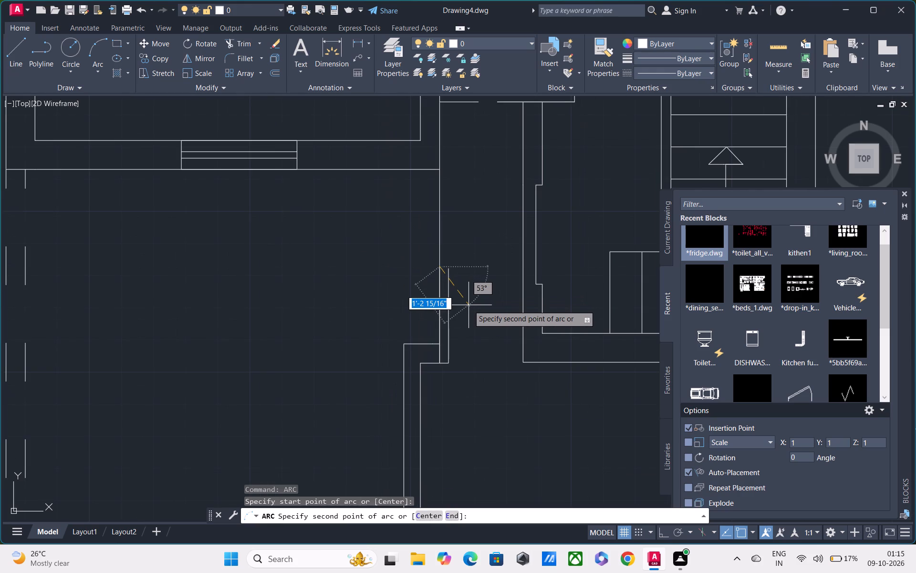
scroll(468, 305, "down", 1)
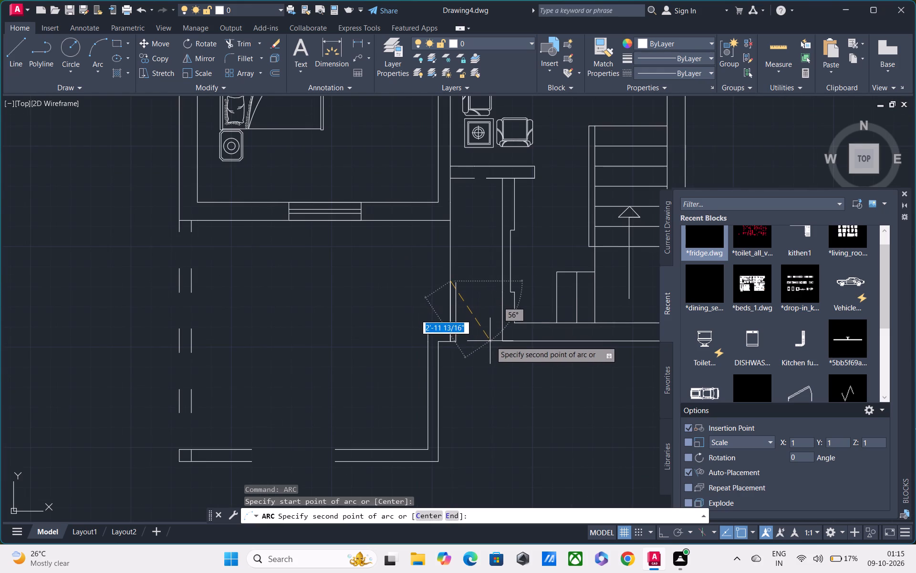
left_click(500, 340)
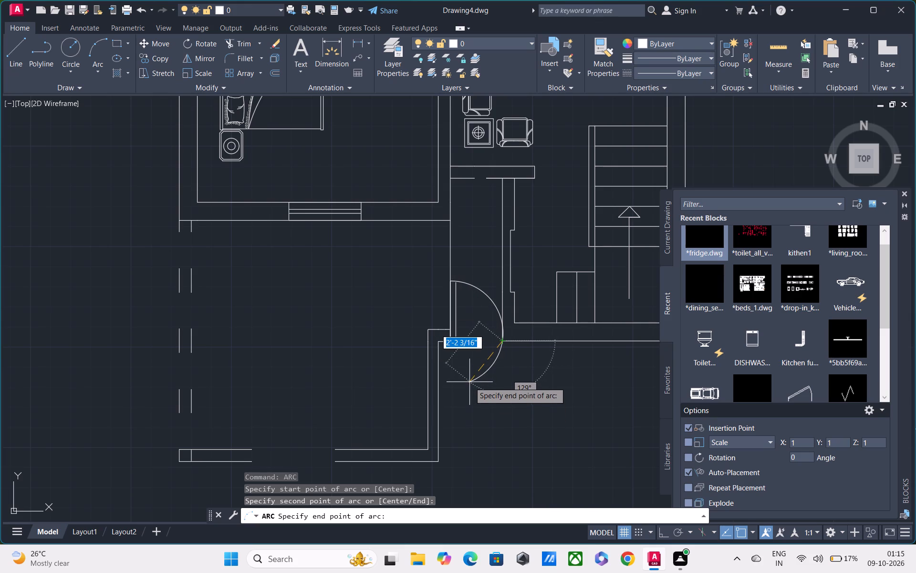
left_click(469, 382)
key("Escape")
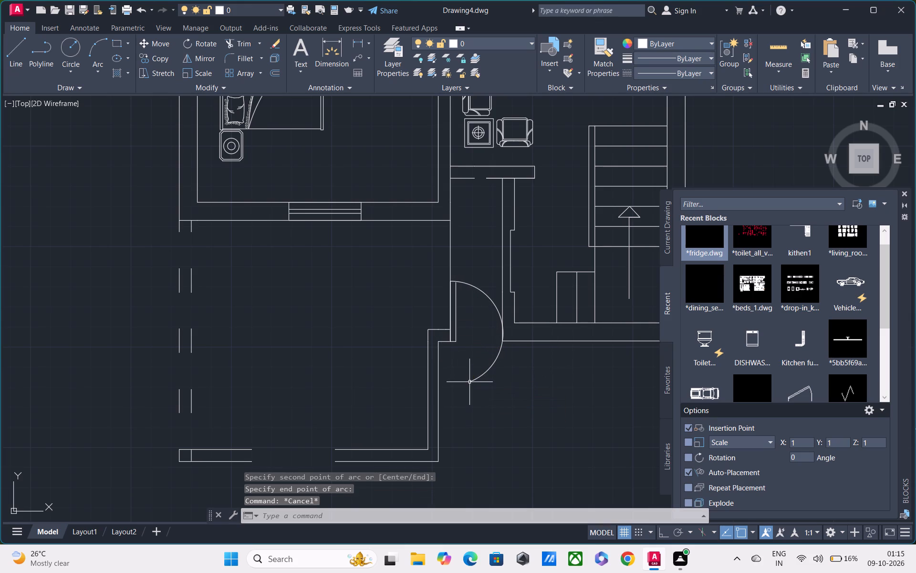
Trim the part of the new door swing arc that extends below the outer wall line.
type("TR")
key("space")
left_click_drag(473, 368, 506, 387)
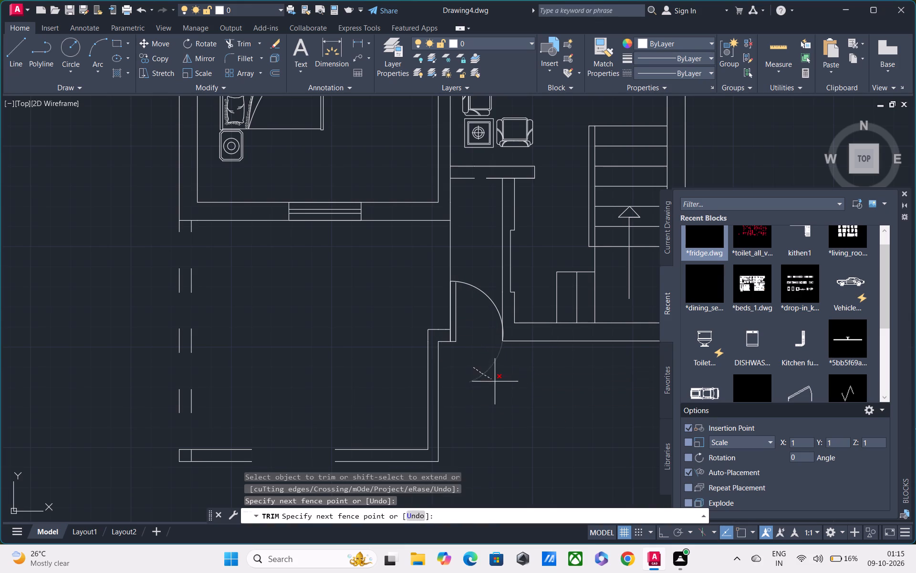
left_click_drag(506, 387, 510, 389)
scroll(510, 373, "down", 1)
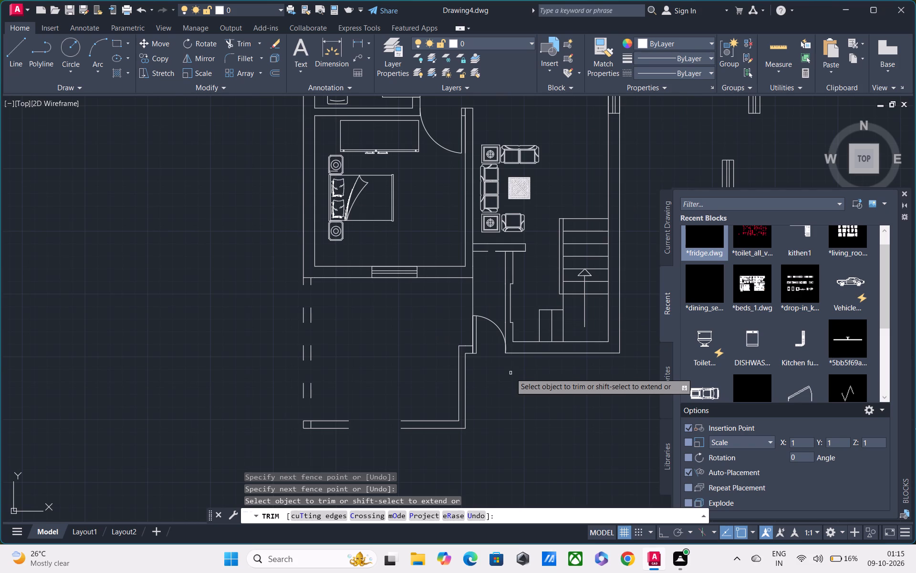
key("Escape")
Draw a line 10'-3" horizontally from the lower room's outer corner, continuing up to the stair block's outer wall corner.
type("L")
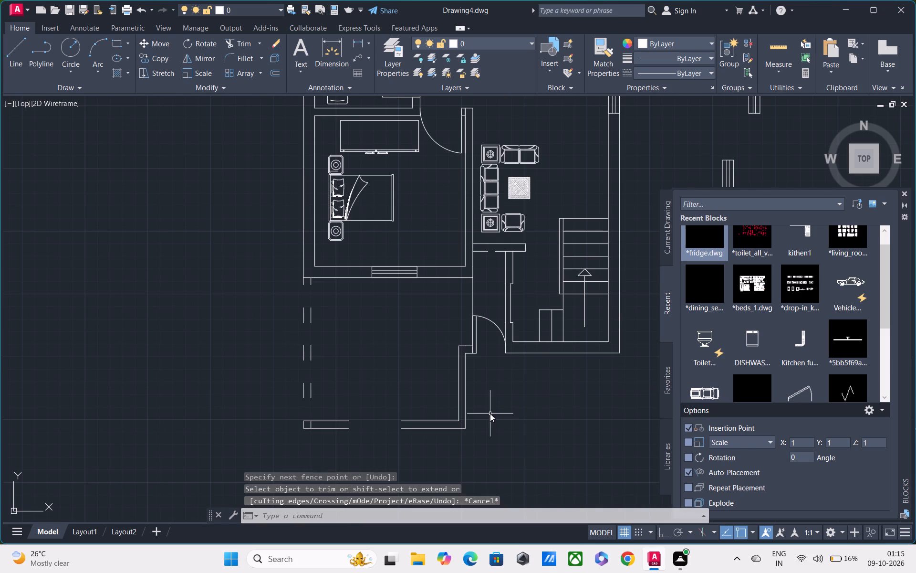
key("space")
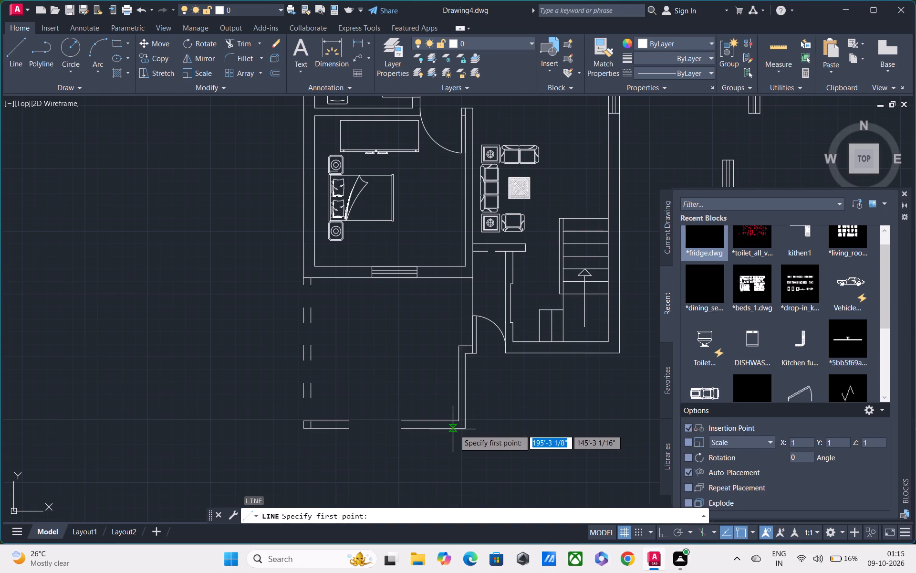
left_click(466, 429)
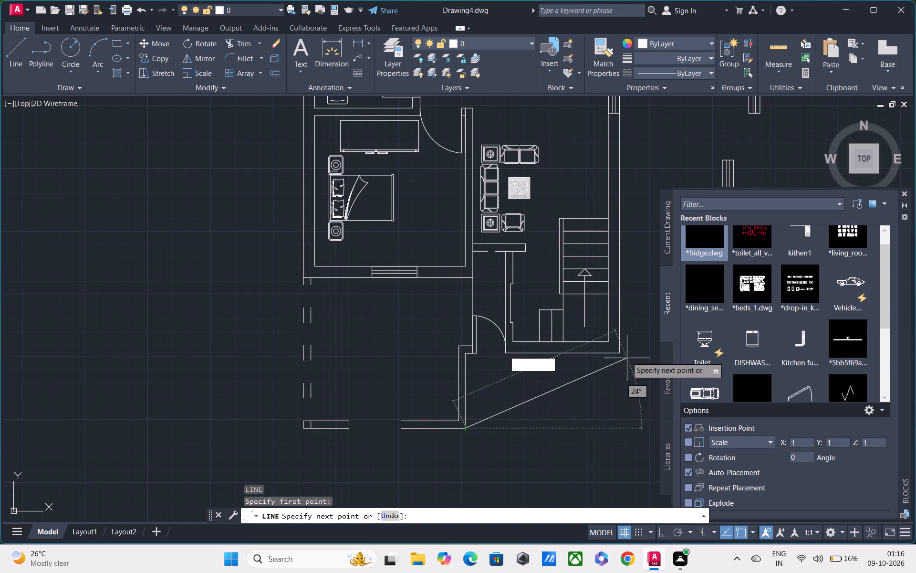
left_click(623, 429)
left_click_drag(621, 353, 619, 341)
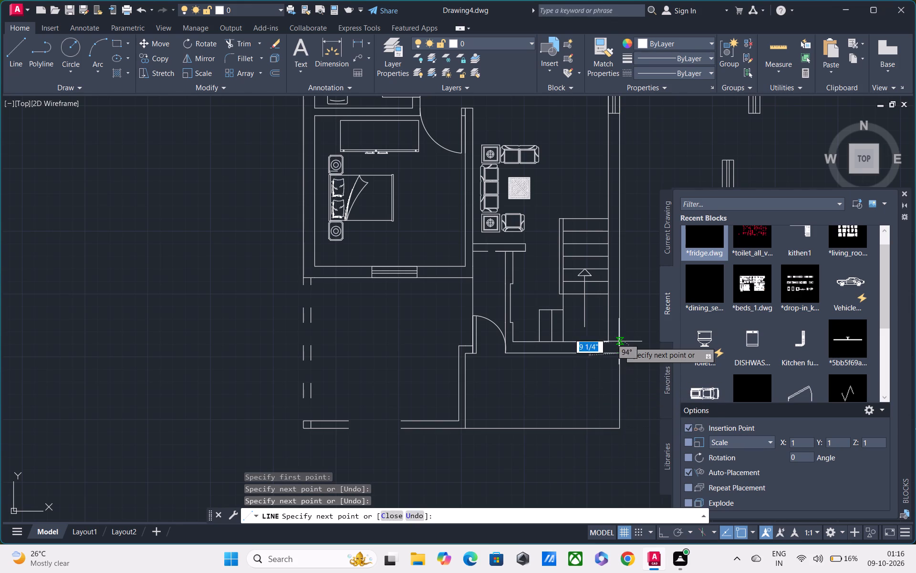
key("Escape")
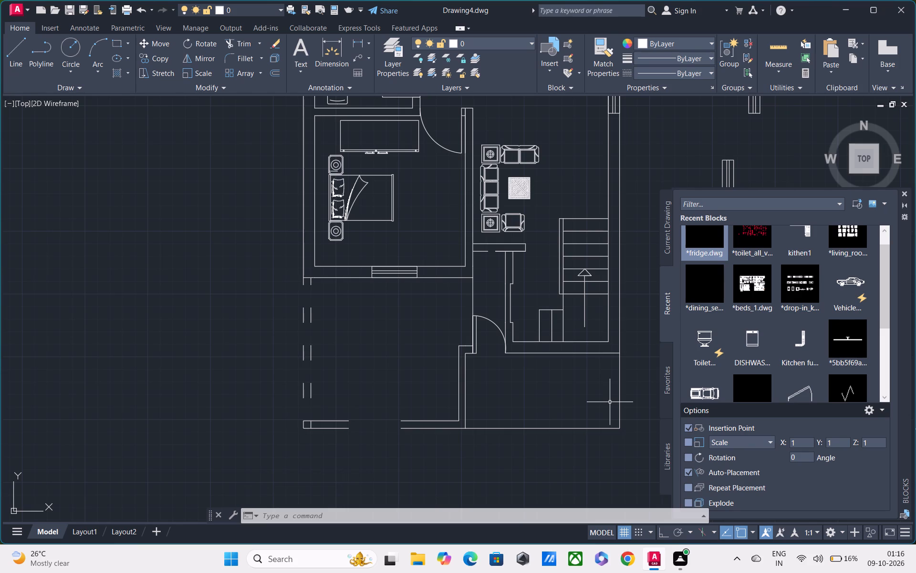
Add a two-line multiline text label reading "BED ROOM 1" and "11' X11'" below the bed in the upper bedroom.
type("MT")
key("space")
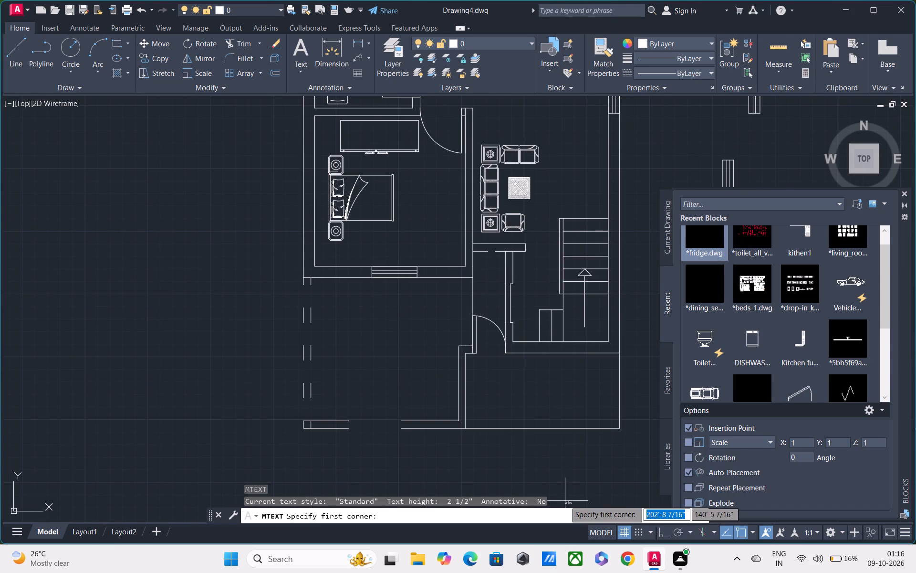
middle_click_drag(564, 495, 563, 568)
middle_click_drag(513, 494, 525, 572)
middle_click_drag(479, 428, 493, 530)
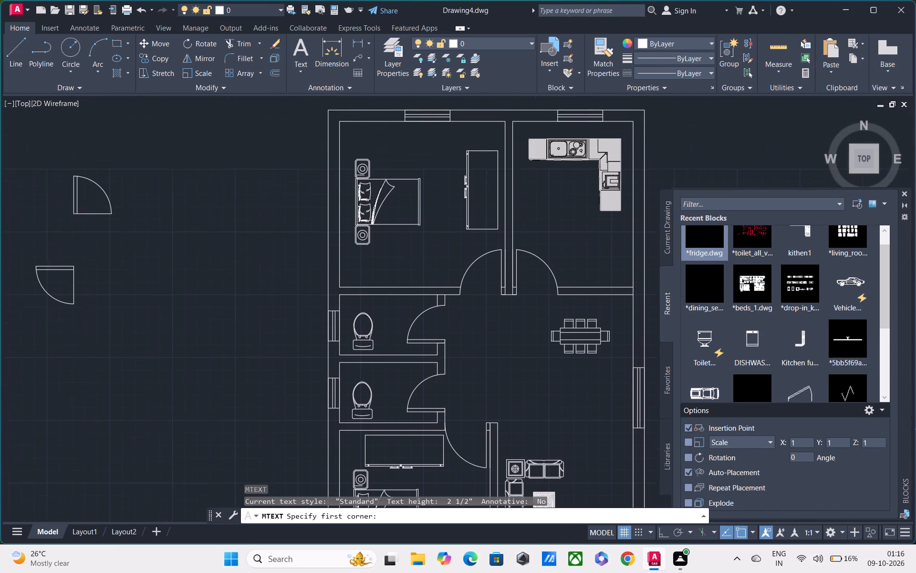
middle_click_drag(493, 530, 489, 528)
left_click(389, 241)
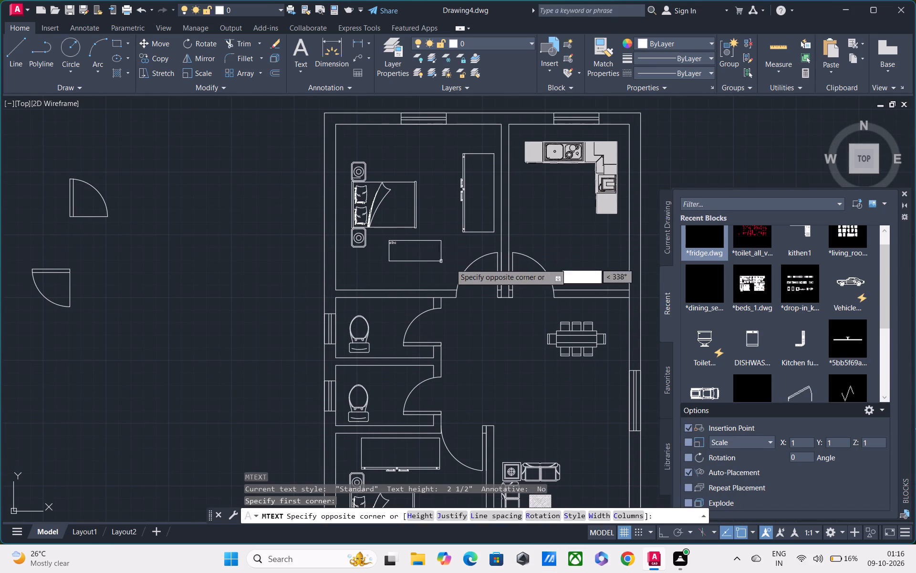
left_click(457, 266)
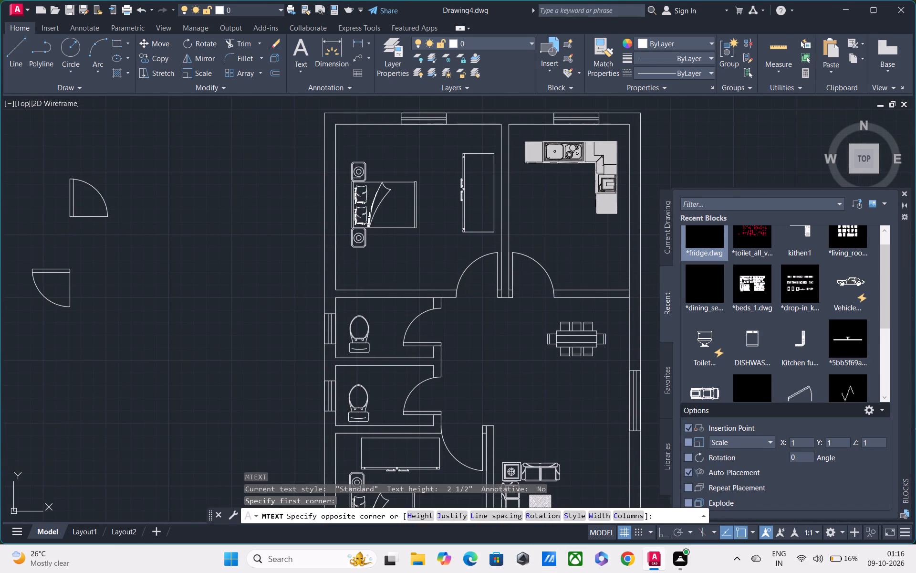
left_click_drag(452, 242, 467, 266)
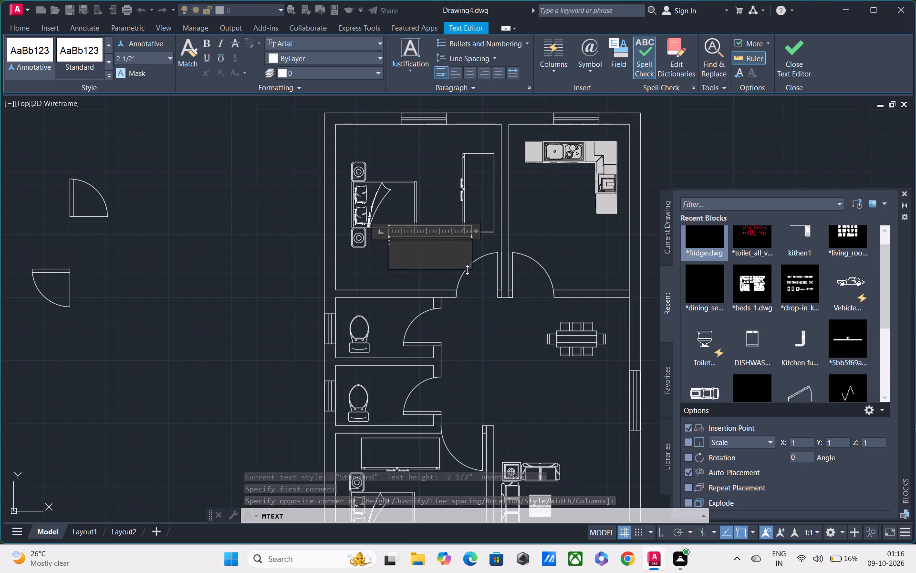
type("BED ROO")
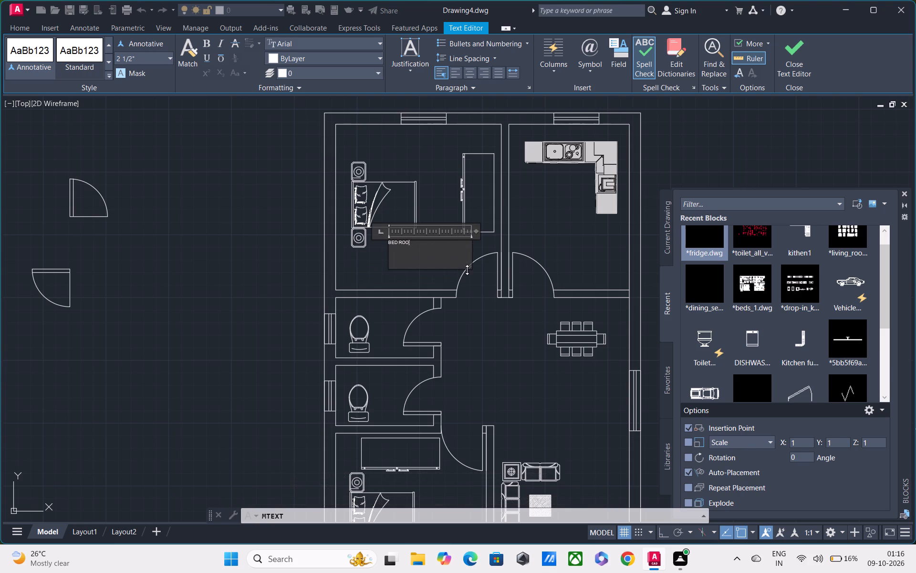
key("m")
key("space")
key("1")
key("Return")
type("11' X")
type("11'")
left_click(402, 266)
left_click(383, 279)
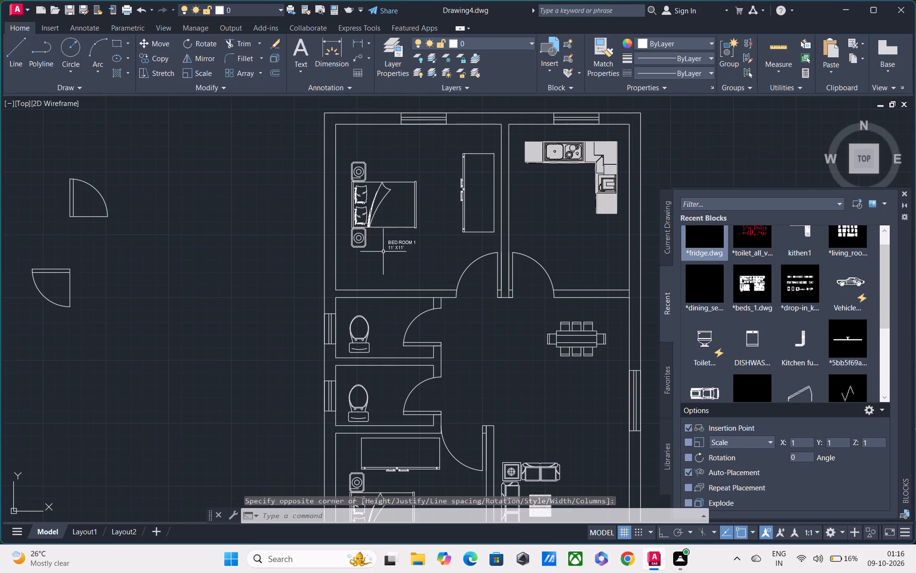
Scale up the BED ROOM 1 label from a base point at its lower left.
left_click(381, 236)
left_click(418, 253)
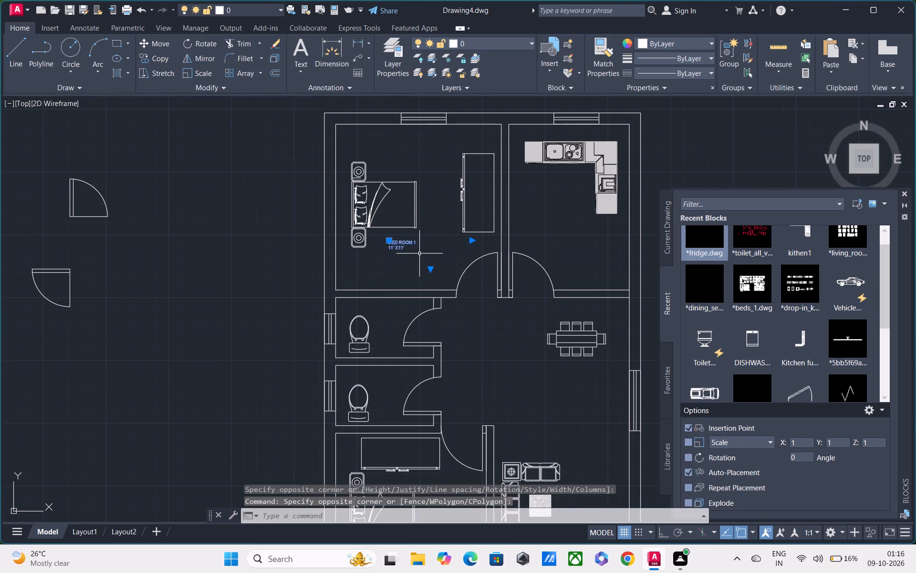
type("SC")
key("space")
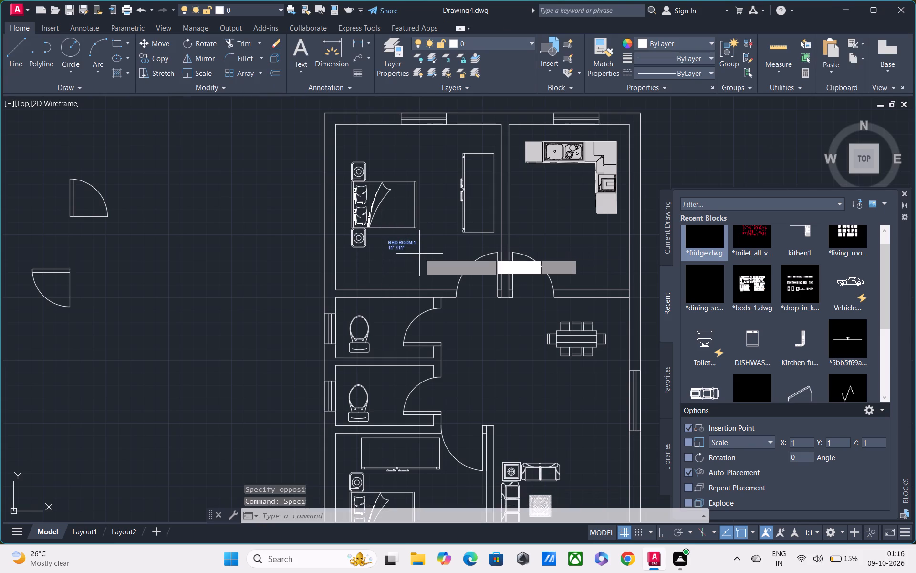
left_click(394, 245)
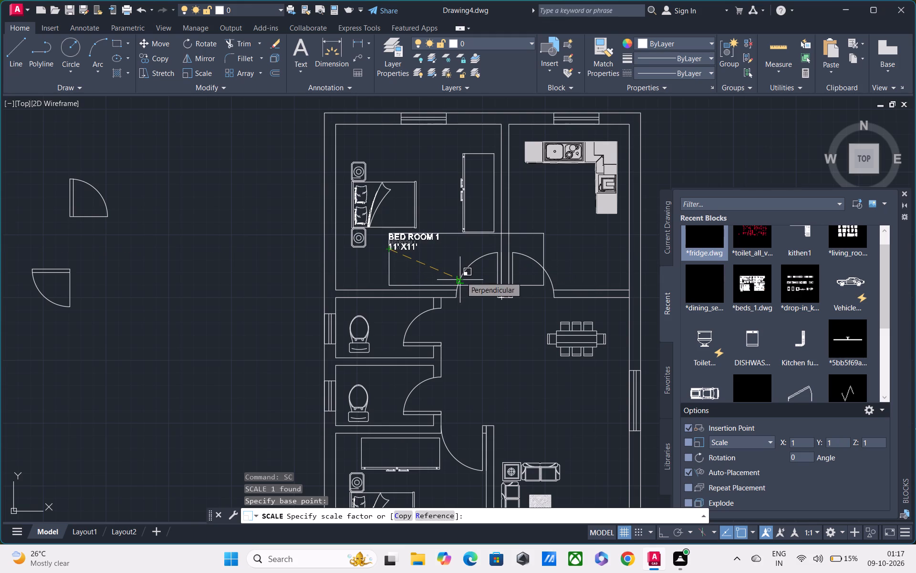
left_click(461, 276)
Move the BED ROOM 1 label slightly down into the clear floor space below the bed.
left_click(420, 239)
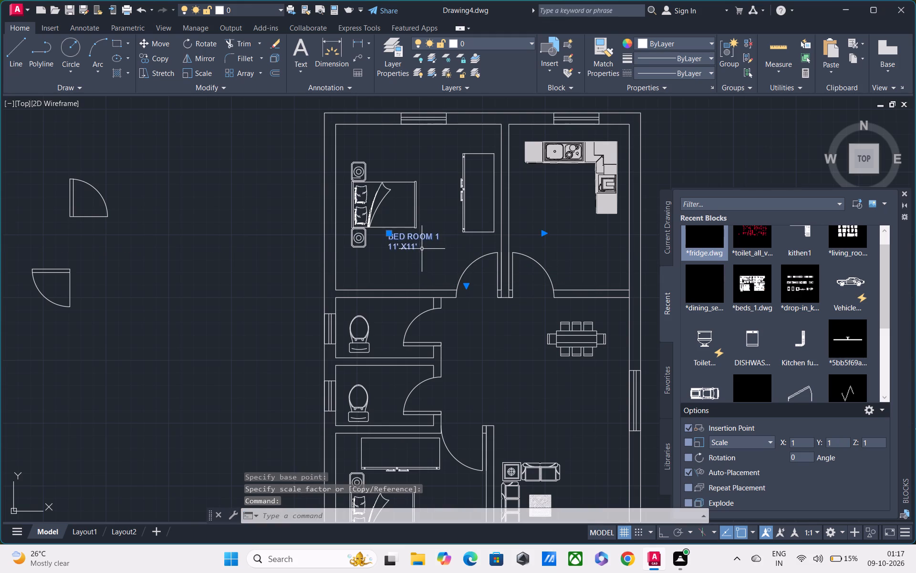
key("comma")
key("BackSpace")
key("m")
key("space")
left_click_drag(407, 244, 408, 255)
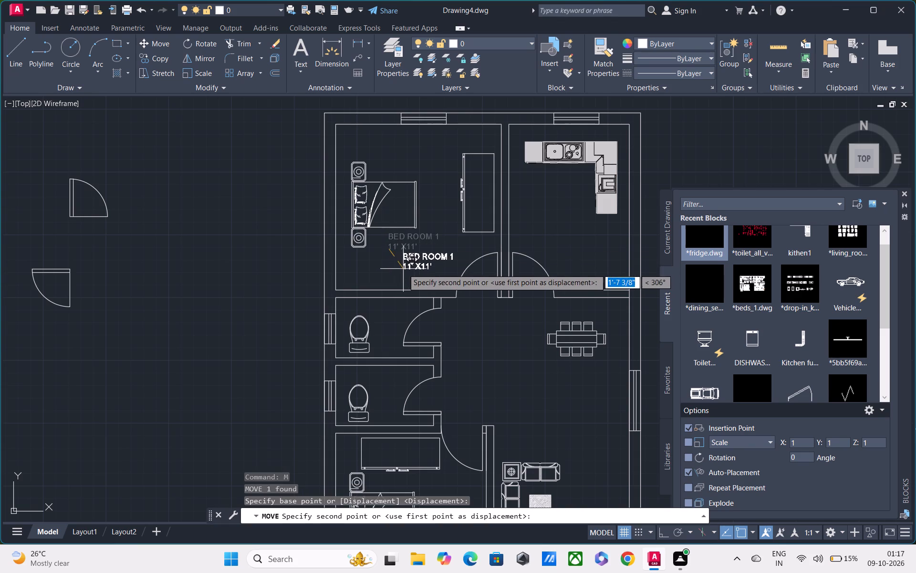
left_click(391, 263)
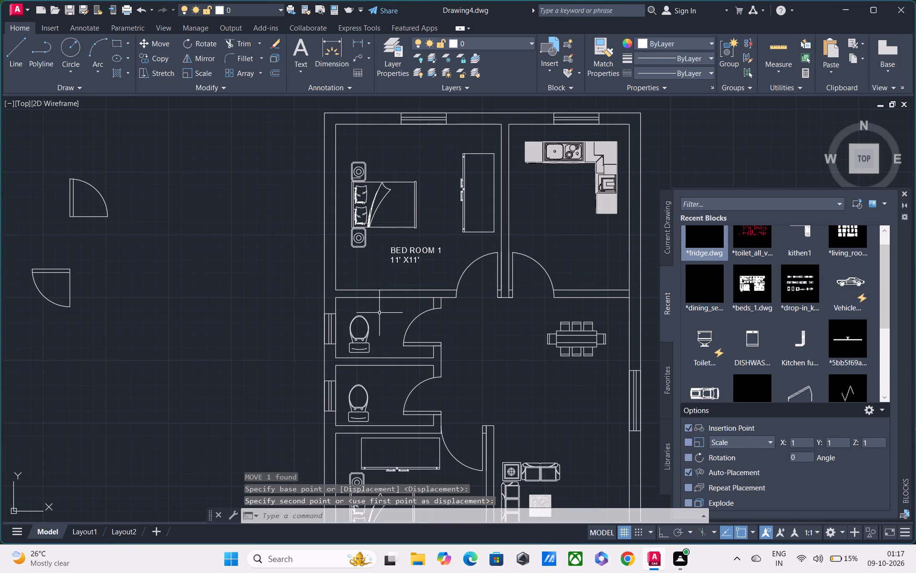
Copy the upper bedroom's BED ROOM 1 label into each of the two toilets, beside and above the toilet fixtures.
scroll(377, 316, "up", 2)
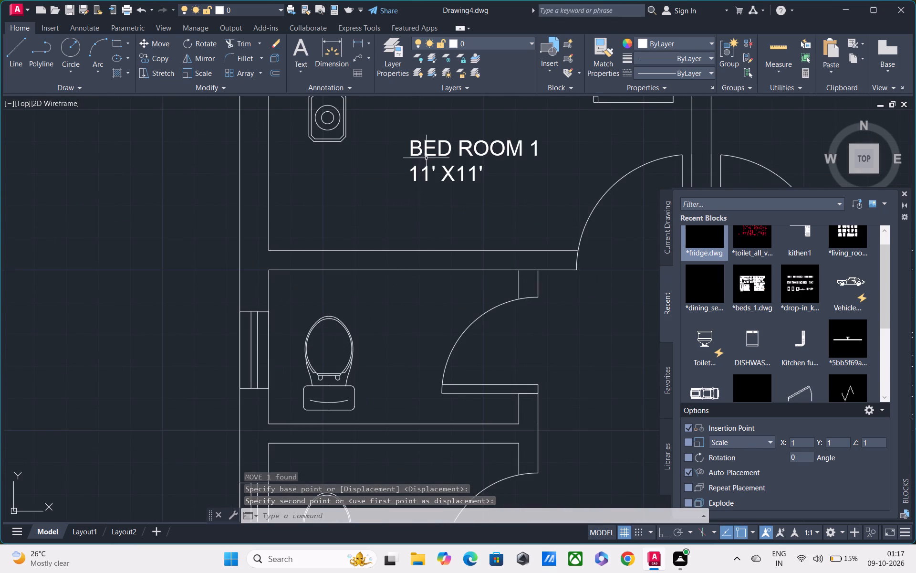
left_click_drag(430, 146, 430, 128)
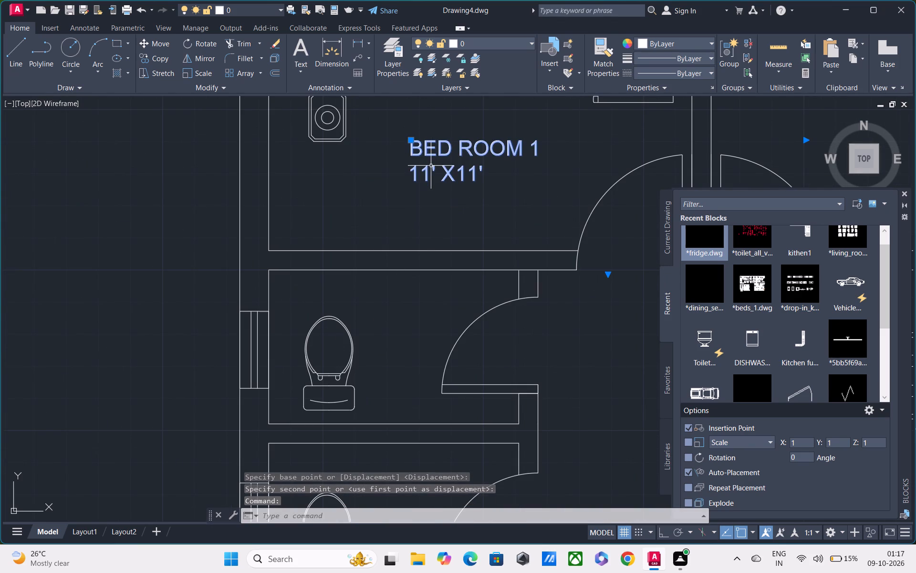
key("c")
key("i")
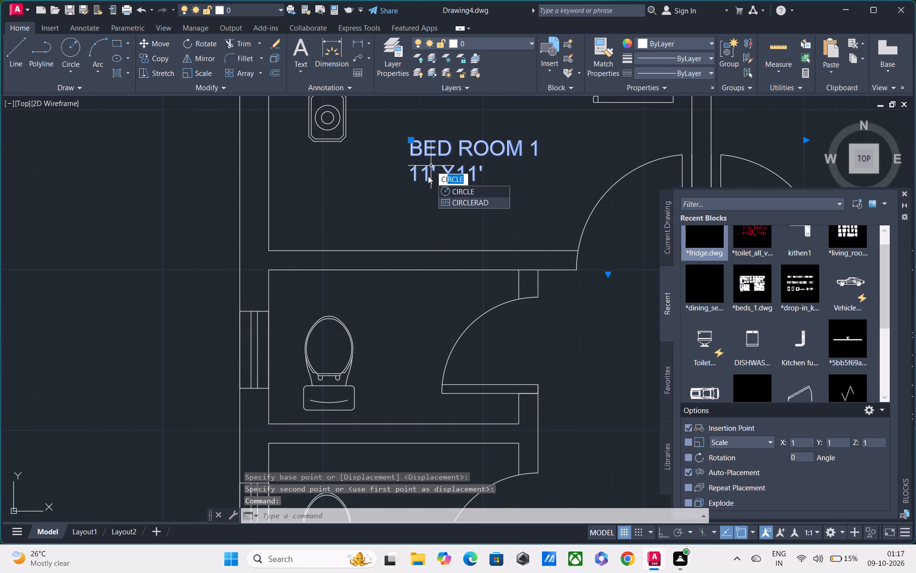
key("BackSpace")
key("BackSpace")
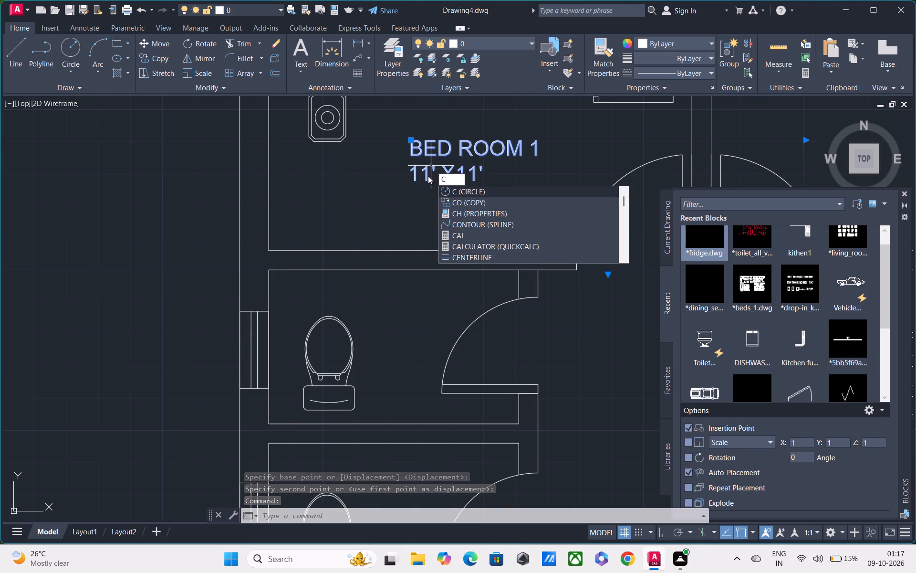
type("O")
key("space")
left_click_drag(428, 176, 428, 180)
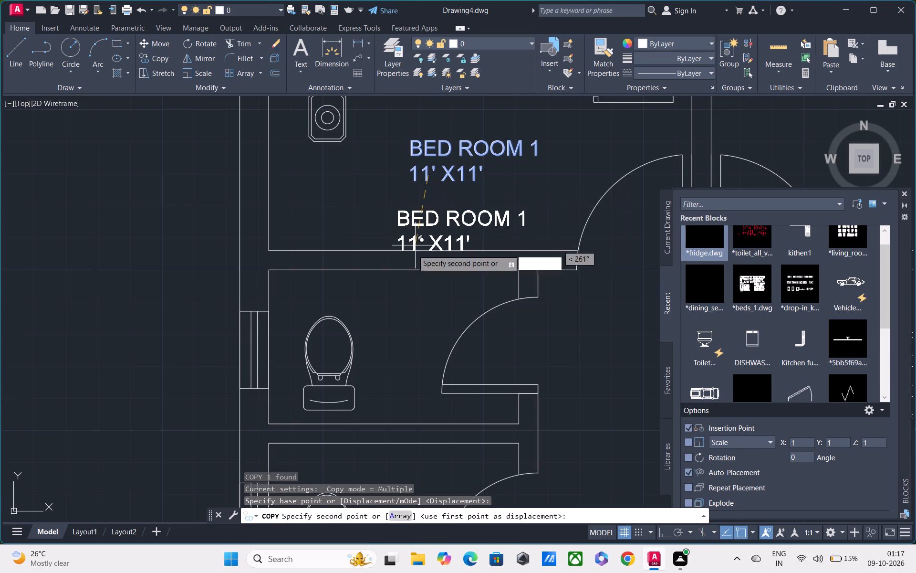
left_click(379, 318)
middle_click_drag(371, 306, 371, 303)
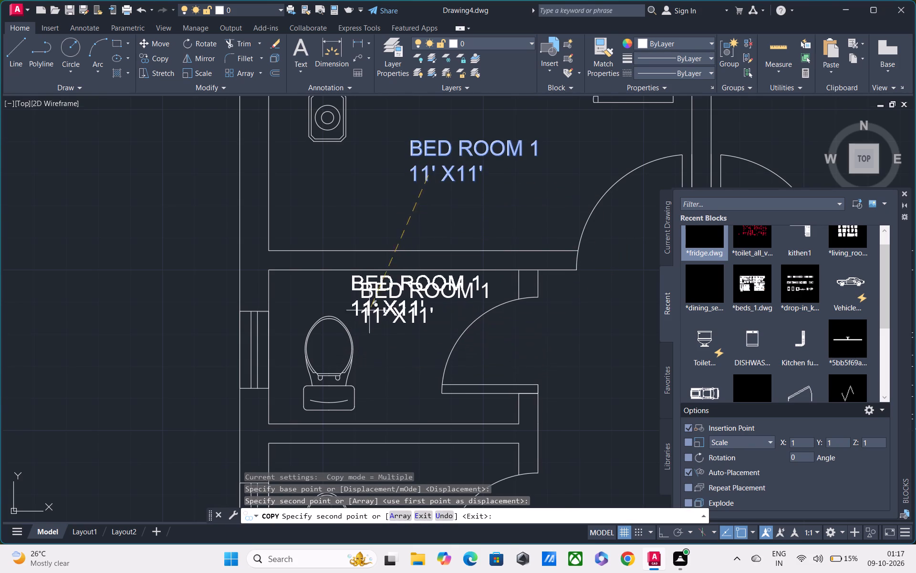
middle_click_drag(371, 303, 388, 255)
middle_click_drag(378, 413, 378, 391)
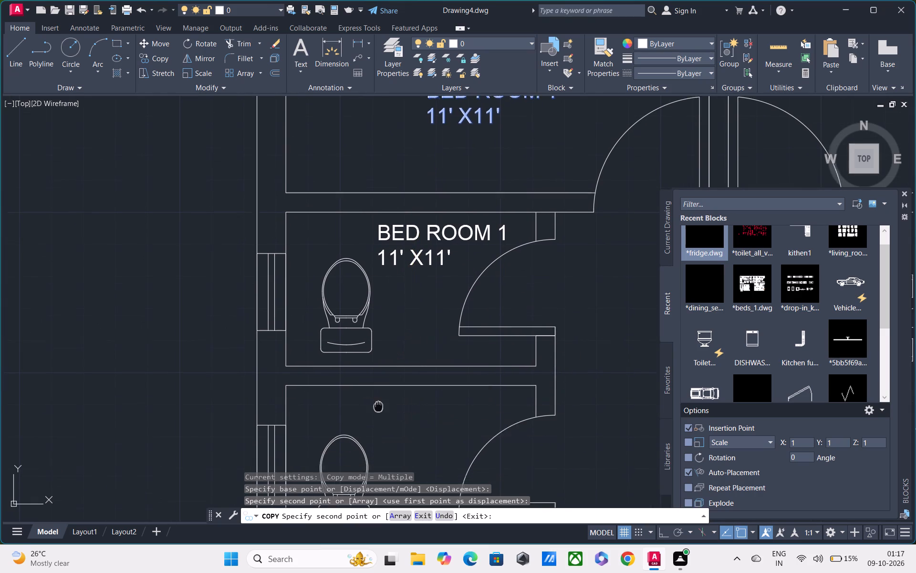
middle_click_drag(378, 391, 381, 322)
left_click(382, 351)
Place another copy of the BED ROOM 1 label in the lower bedroom, in the clear floor below the bed.
middle_click_drag(388, 384, 397, 249)
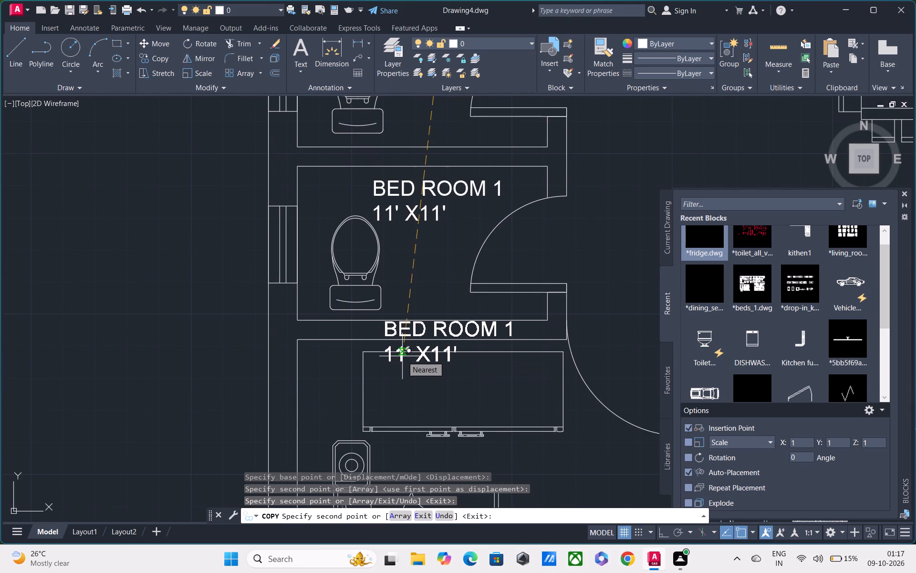
middle_click_drag(402, 347, 414, 271)
scroll(429, 309, "down", 2)
middle_click_drag(443, 340, 443, 257)
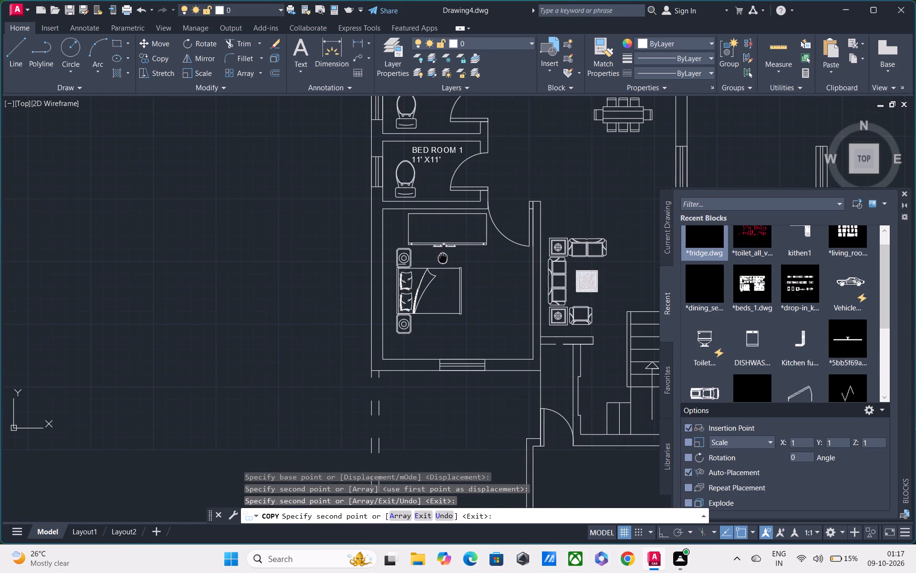
scroll(459, 316, "up", 2)
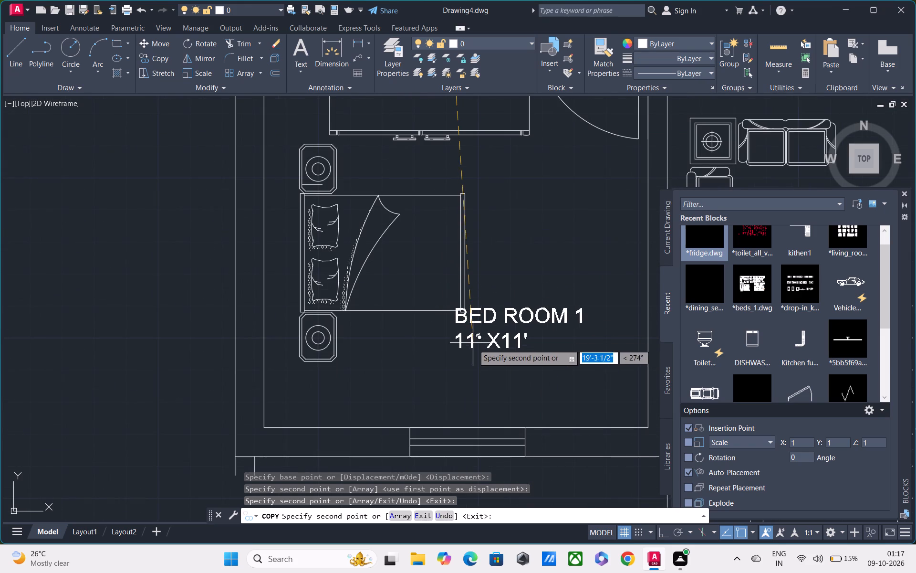
left_click(460, 371)
Place copies of the label in the open hall below the dining table and in the space beside the stairs.
middle_click_drag(457, 317, 440, 207)
scroll(440, 207, "down", 2)
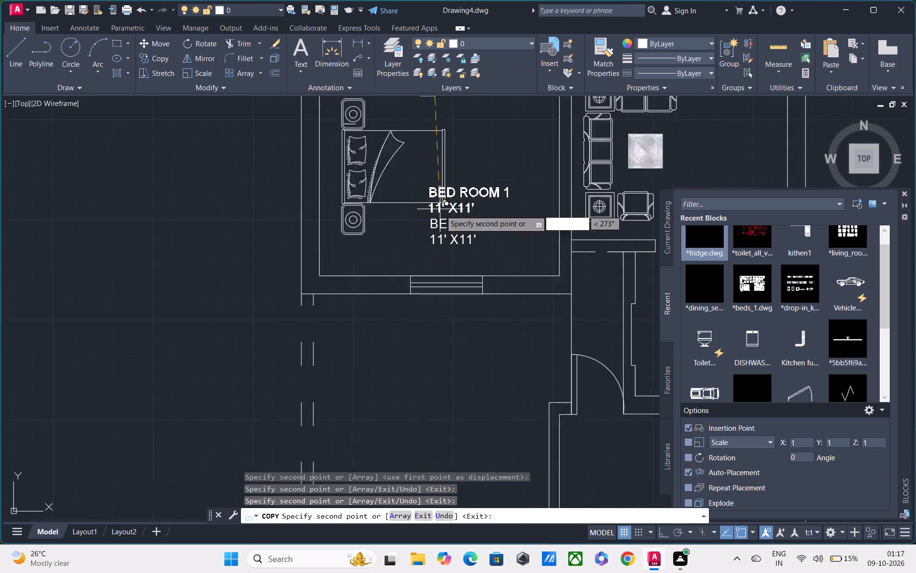
middle_click_drag(453, 305, 375, 275)
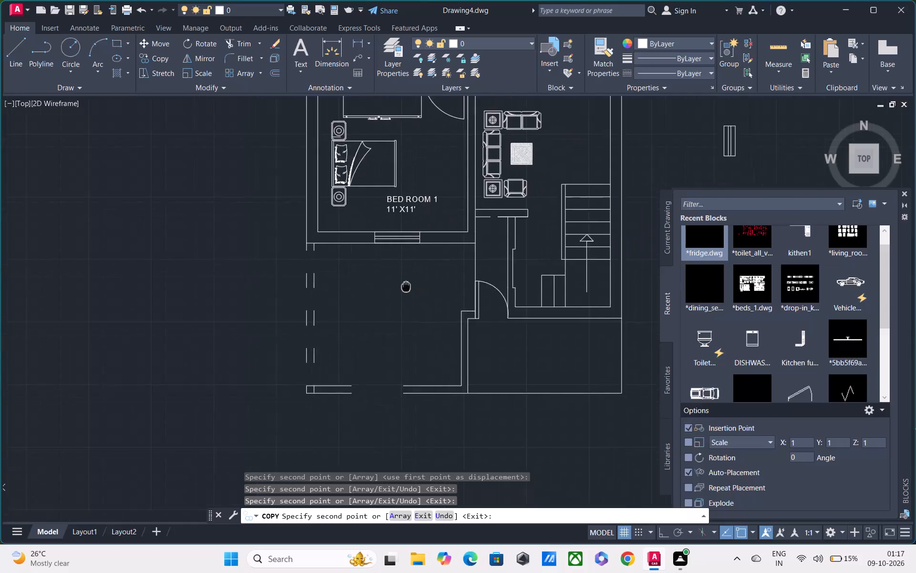
middle_click_drag(375, 275, 334, 267)
middle_click_drag(345, 244, 363, 452)
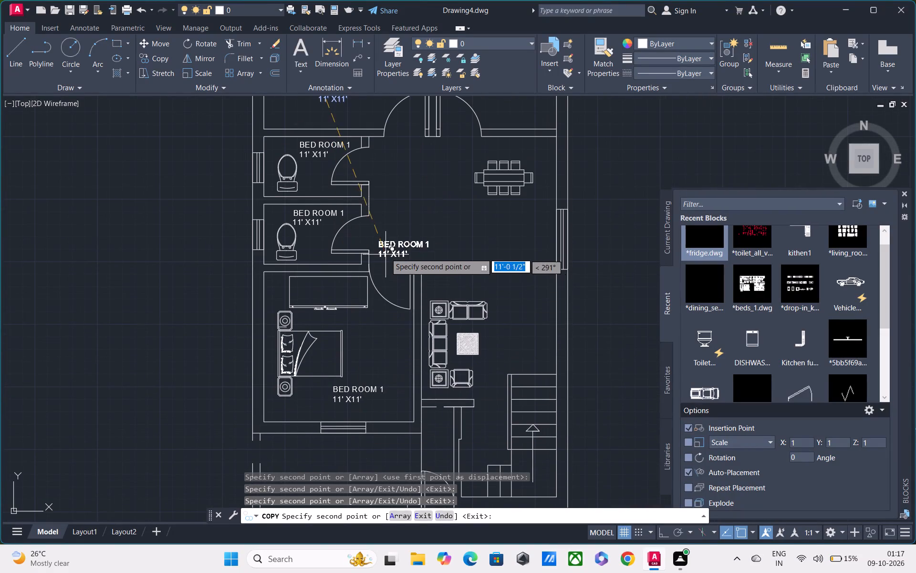
left_click(409, 232)
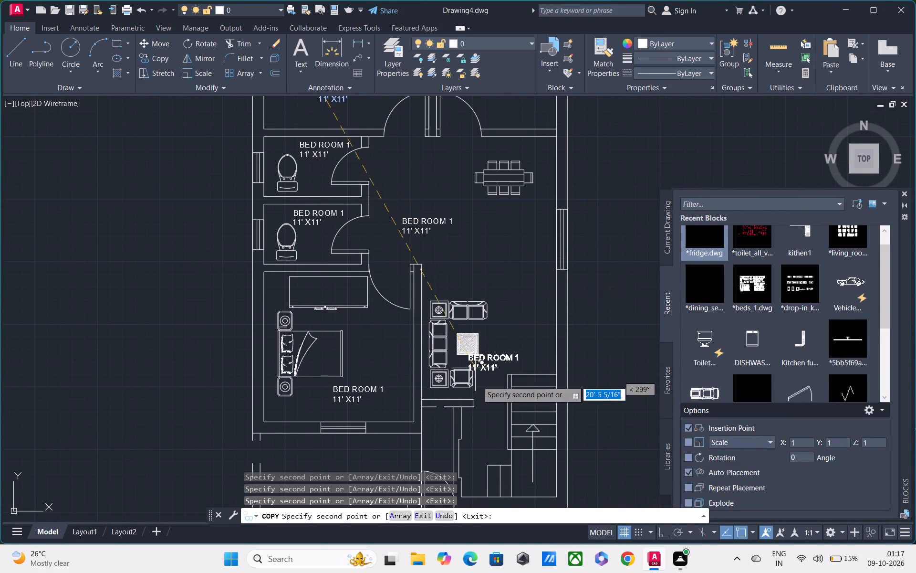
middle_click_drag(478, 382, 478, 261)
scroll(478, 304, "up", 2)
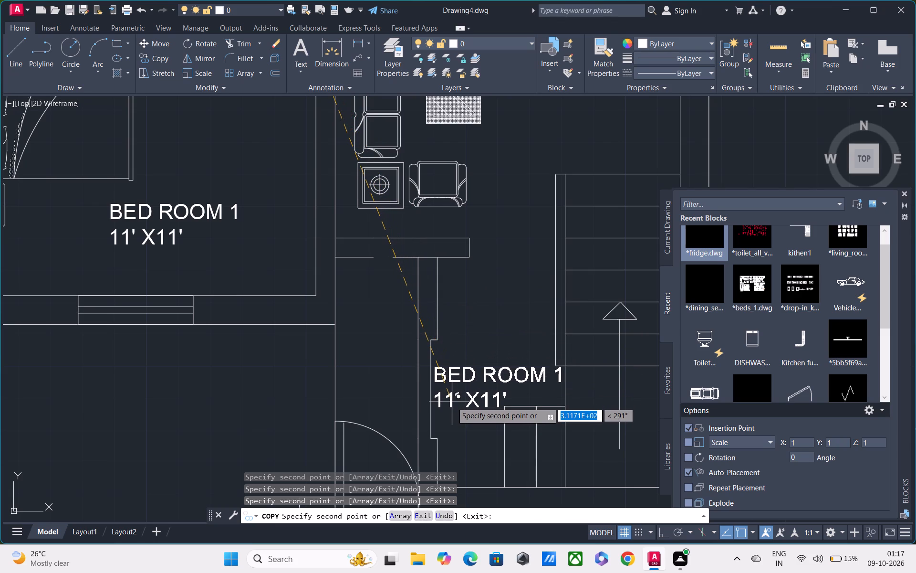
left_click(452, 402)
Place a last copy of the label in the kitchen, below the counter, and finish copying.
middle_click_drag(450, 293, 437, 419)
scroll(438, 389, "down", 4)
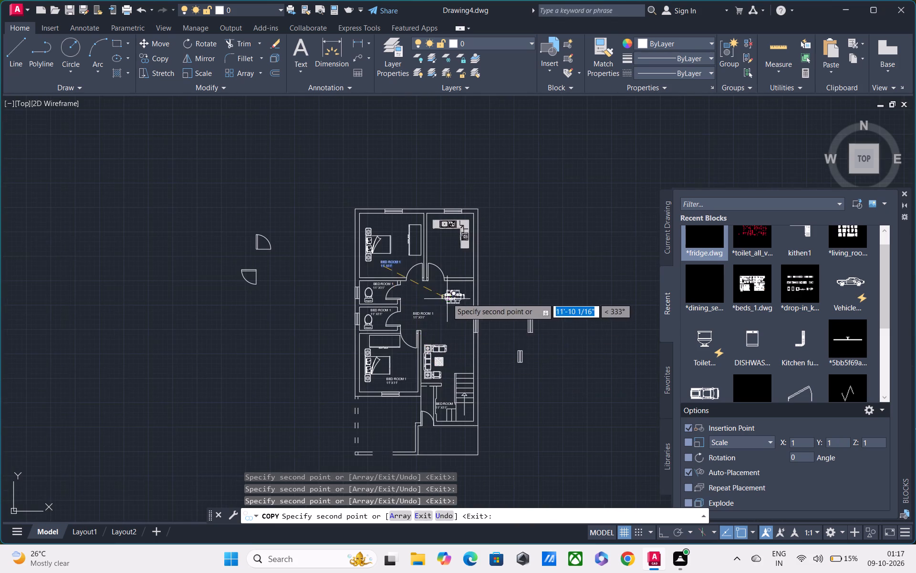
middle_click_drag(450, 318, 450, 348)
scroll(448, 296, "up", 2)
left_click(429, 257)
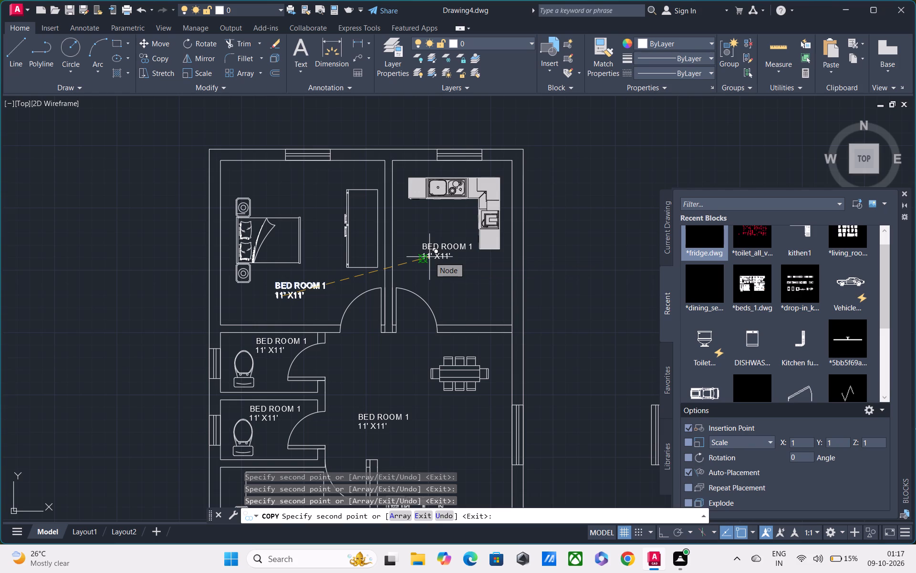
key("Escape")
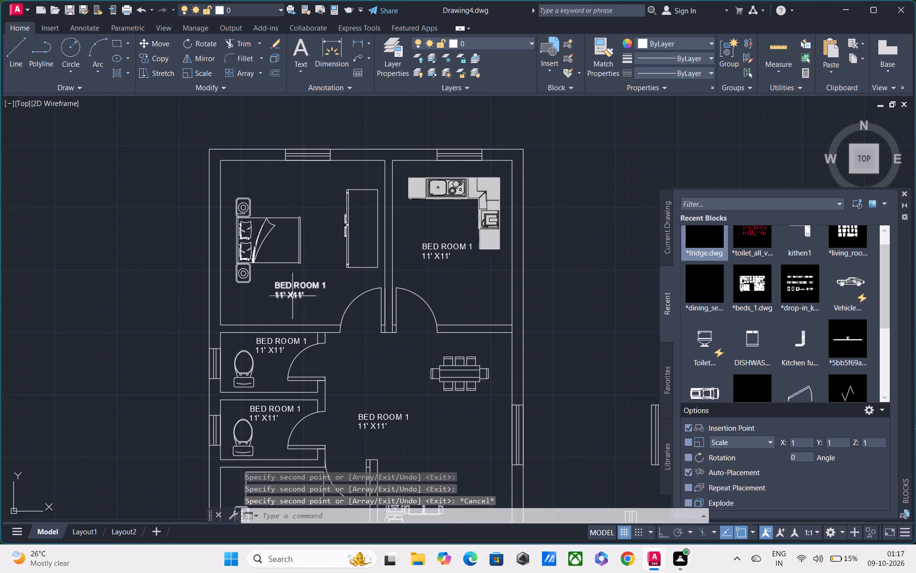
Replace the text of the kitchen's label with "KITCHEN" and "8' X9'" on two lines.
double_click(451, 244)
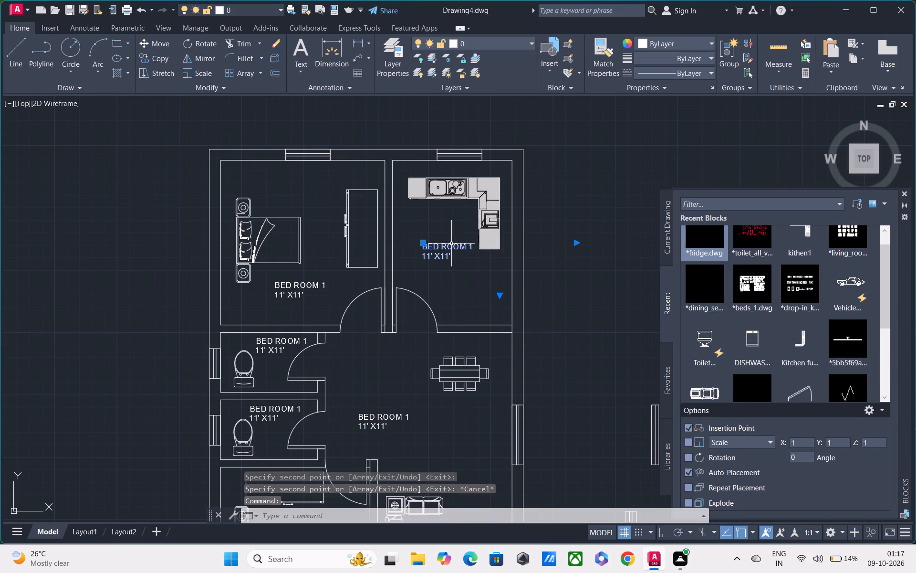
left_click(474, 246)
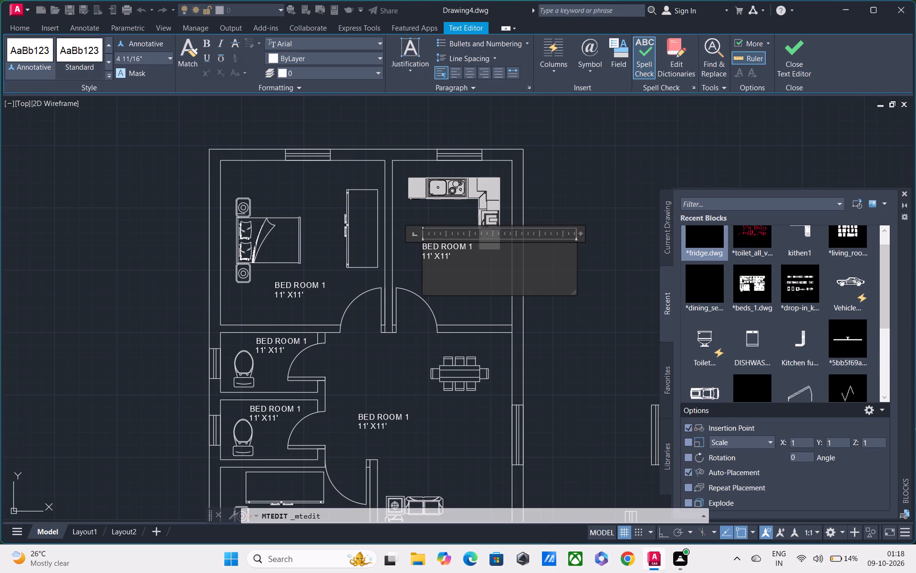
key("BackSpace")
key("BackSpace")
key("BackSpace")
key("BackSpace")
key("BackSpace")
key("BackSpace")
key("BackSpace")
key("BackSpace")
key("BackSpace")
key("BackSpace")
key("BackSpace")
key("BackSpace")
key("BackSpace")
key("BackSpace")
left_click(466, 261)
key("BackSpace")
key("BackSpace")
key("BackSpace")
key("BackSpace")
key("BackSpace")
key("BackSpace")
key("BackSpace")
key("BackSpace")
key("BackSpace")
key("BackSpace")
key("BackSpace")
key("BackSpace")
key("BackSpace")
key("BackSpace")
key("BackSpace")
key("BackSpace")
key("BackSpace")
key("BackSpace")
key("BackSpace")
key("BackSpace")
type("KITCHEN")
key("space")
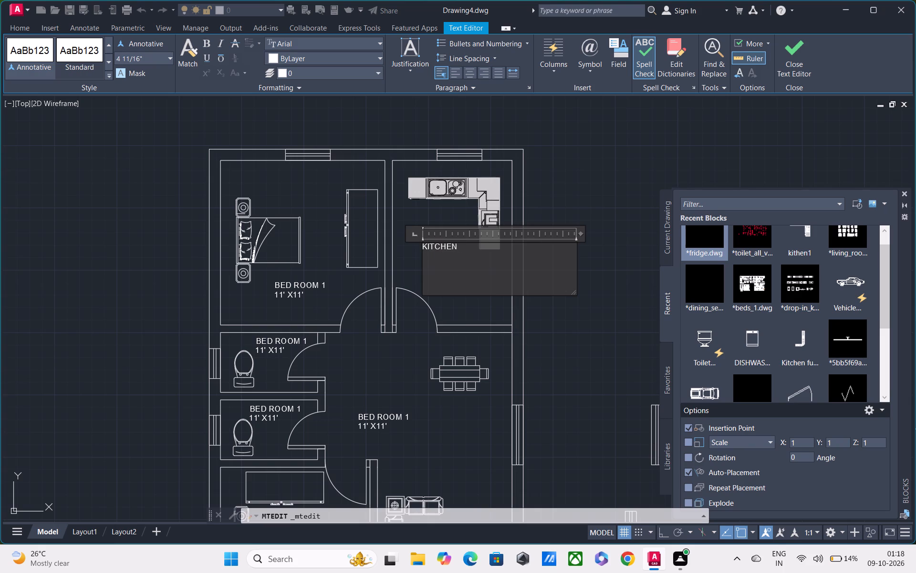
key("Return")
type("8' X9'")
left_click(383, 366)
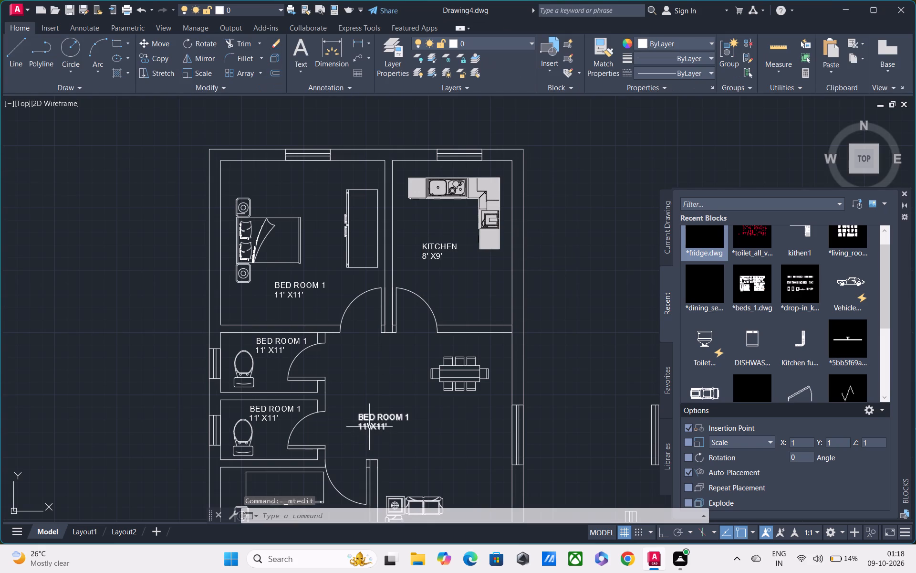
Replace the text of the label in the open hall with "LIVING / DINING" and "11' X13'" on two lines.
double_click(369, 426)
left_click(393, 426)
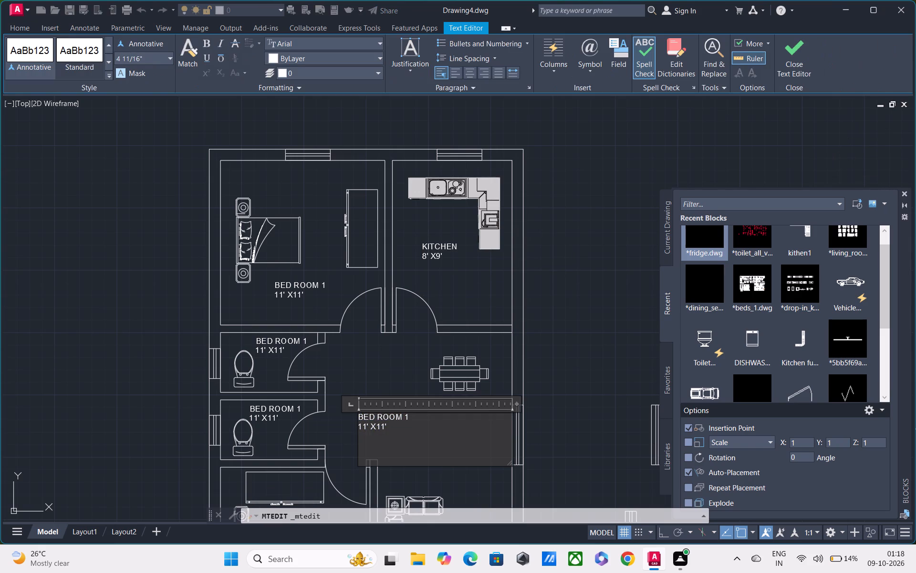
key("BackSpace")
key("BackSpace")
key("BackSpace")
key("BackSpace")
key("BackSpace")
key("BackSpace")
key("BackSpace")
key("BackSpace")
key("BackSpace")
key("BackSpace")
key("BackSpace")
key("BackSpace")
key("BackSpace")
key("BackSpace")
key("BackSpace")
key("BackSpace")
key("BackSpace")
key("BackSpace")
key("BackSpace")
key("BackSpace")
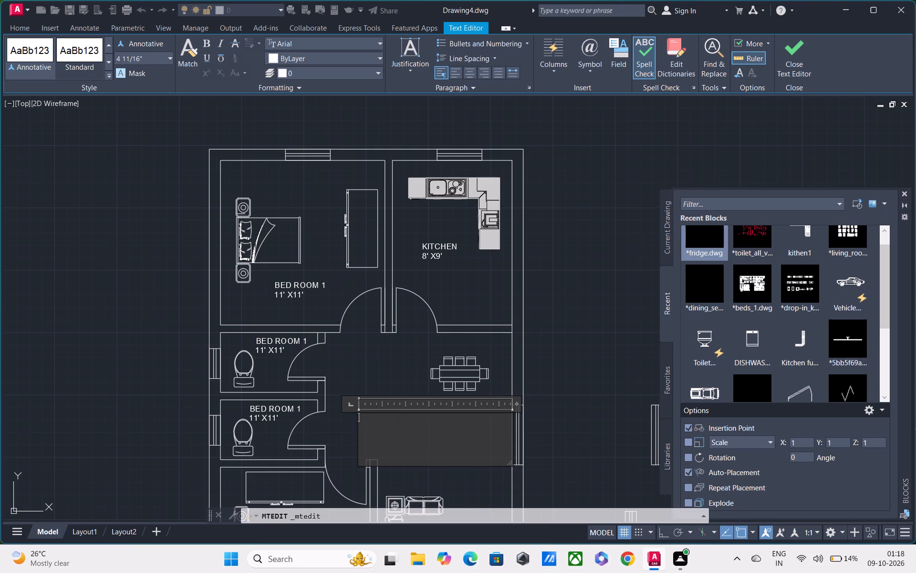
type("LIVING")
key("space")
type("/ DINING")
key("space")
key("Return")
type("11")
type("' X")
type("13'")
left_click(393, 382)
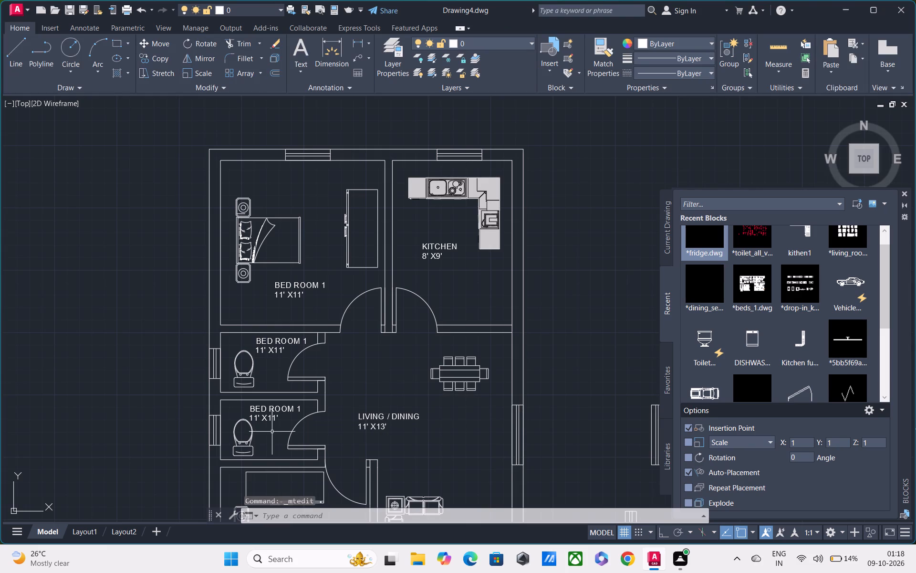
Replace the text of the lower toilet's label with "ATT TOILET" and "4' X7'" on two lines.
double_click(271, 414)
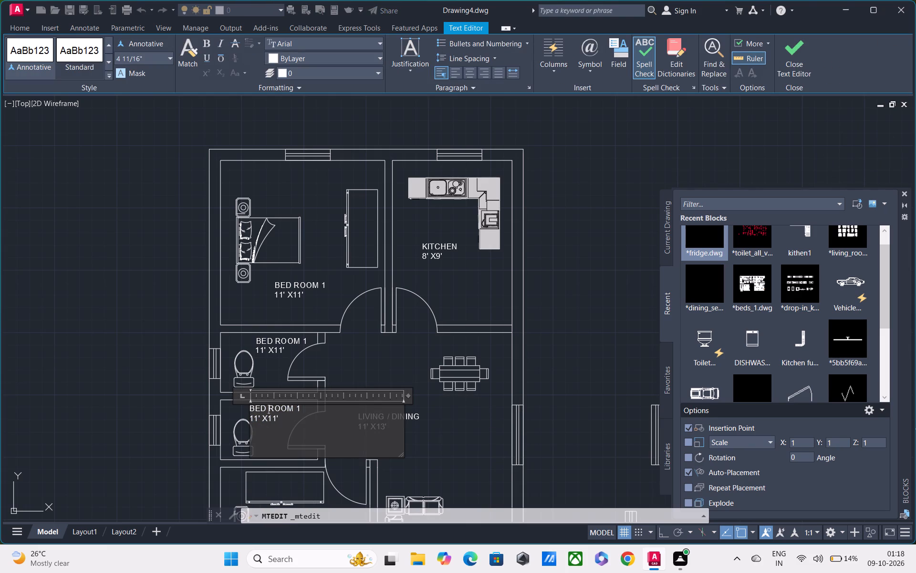
left_click(287, 420)
key("BackSpace")
key("BackSpace")
key("BackSpace")
key("BackSpace")
key("BackSpace")
key("BackSpace")
key("BackSpace")
key("BackSpace")
key("BackSpace")
key("BackSpace")
key("BackSpace")
key("BackSpace")
key("BackSpace")
key("BackSpace")
key("BackSpace")
key("BackSpace")
key("BackSpace")
key("BackSpace")
key("BackSpace")
key("BackSpace")
type("ATT")
key("space")
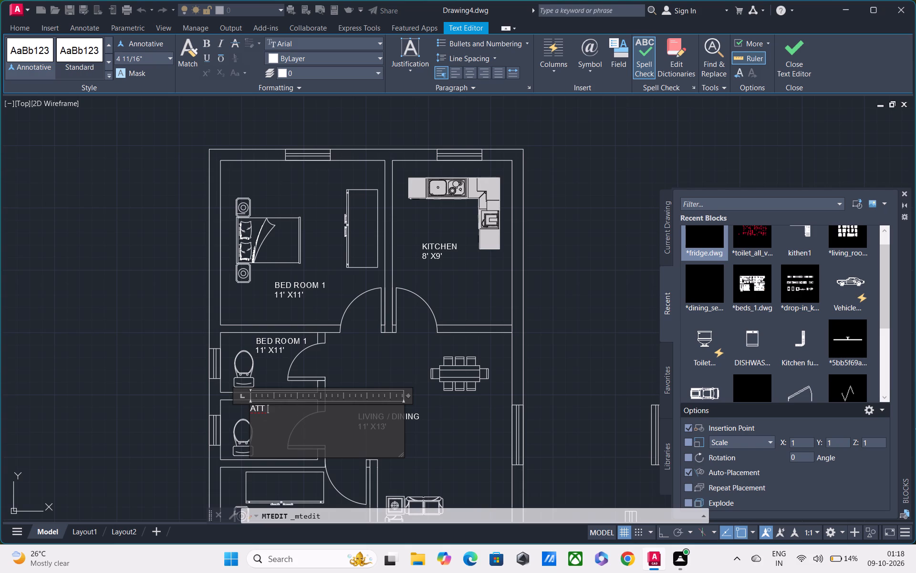
type("TOILET")
key("Return")
type("4")
key("space")
key("BackSpace")
key("apostrophe")
key("space")
type("X")
key("7")
key("apostrophe")
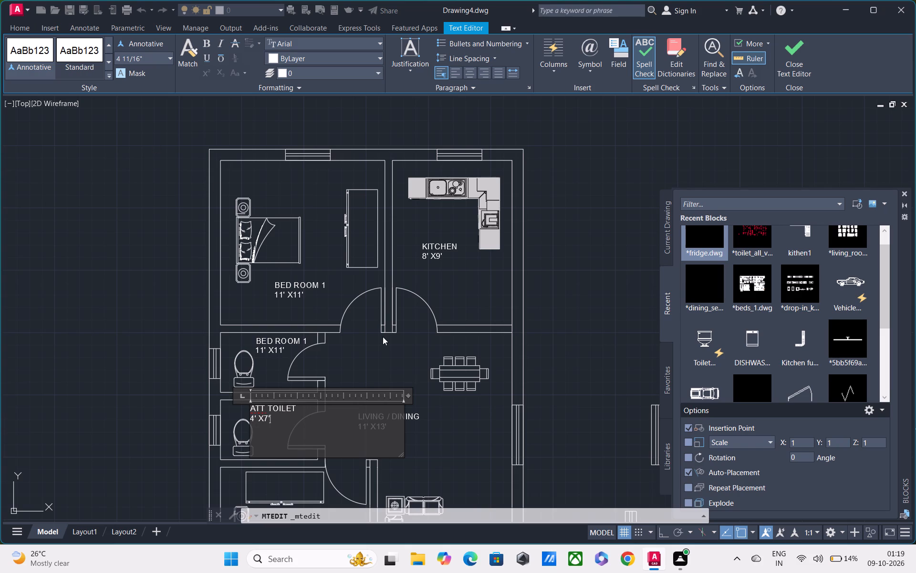
left_click(383, 347)
left_click(265, 410)
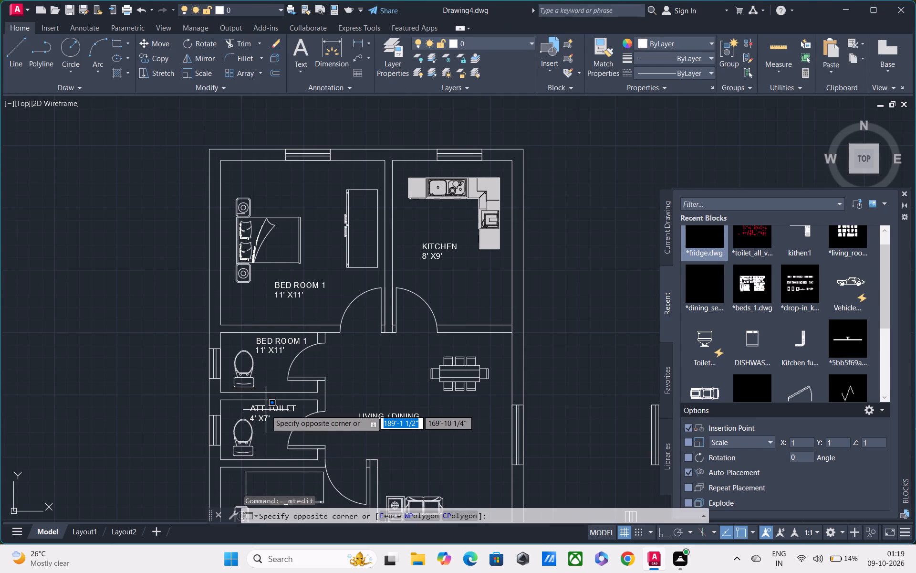
key("Escape")
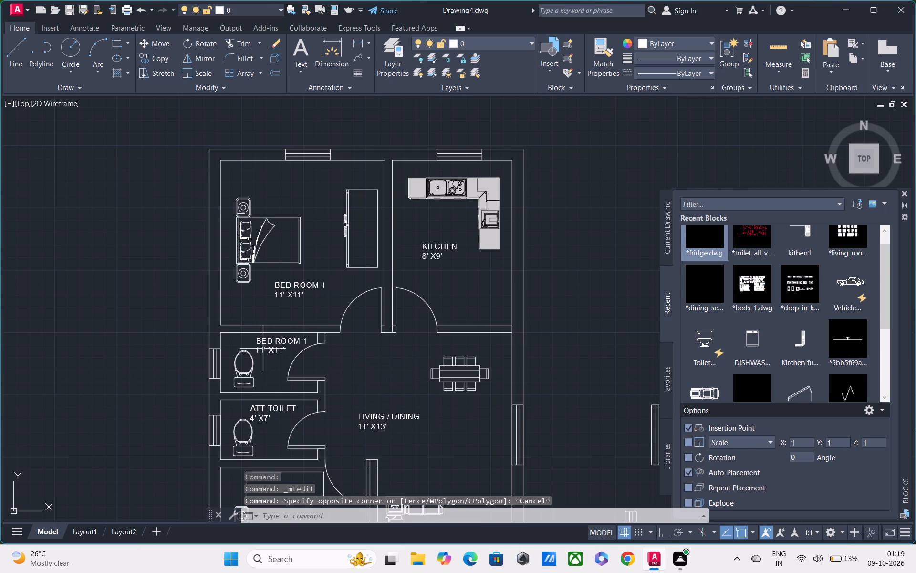
Delete the bedroom label copy from the upper toilet.
left_click(263, 346)
key("Delete")
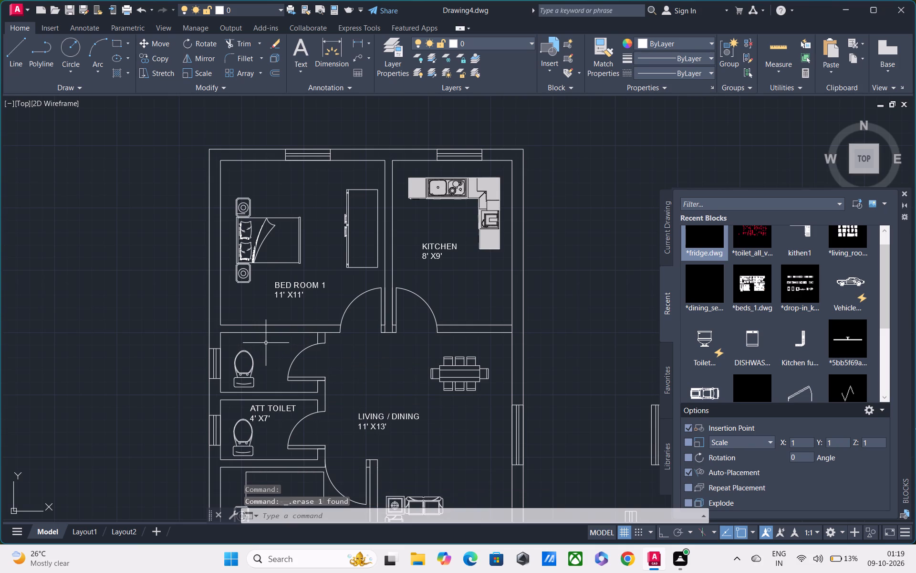
Copy the "ATT TOILET" label into the upper toilet, above the toilet fixture.
double_click(265, 413)
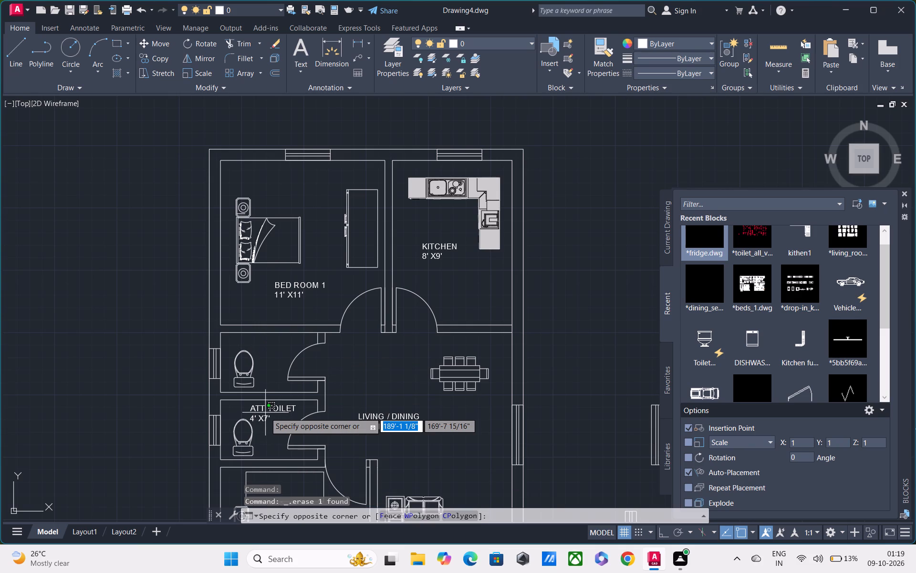
left_click(255, 405)
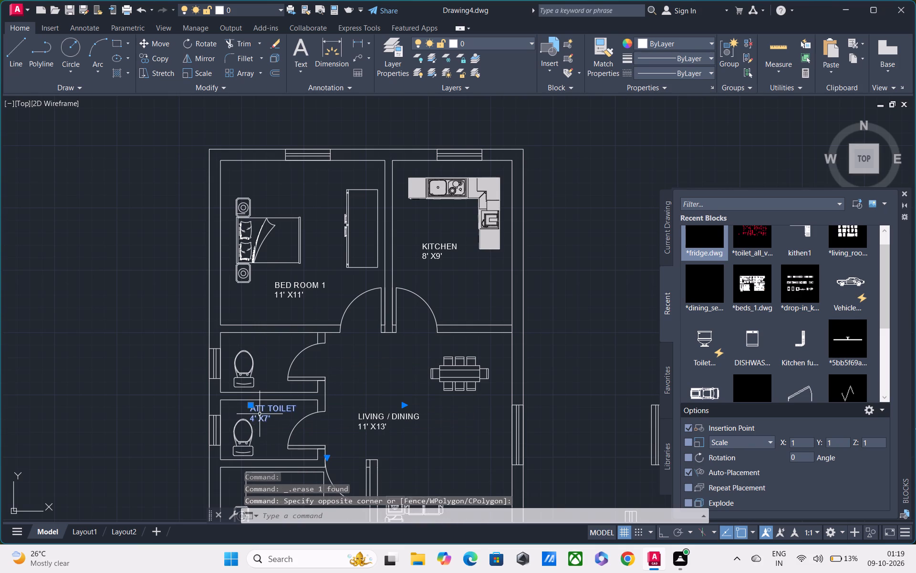
type("CO")
key("space")
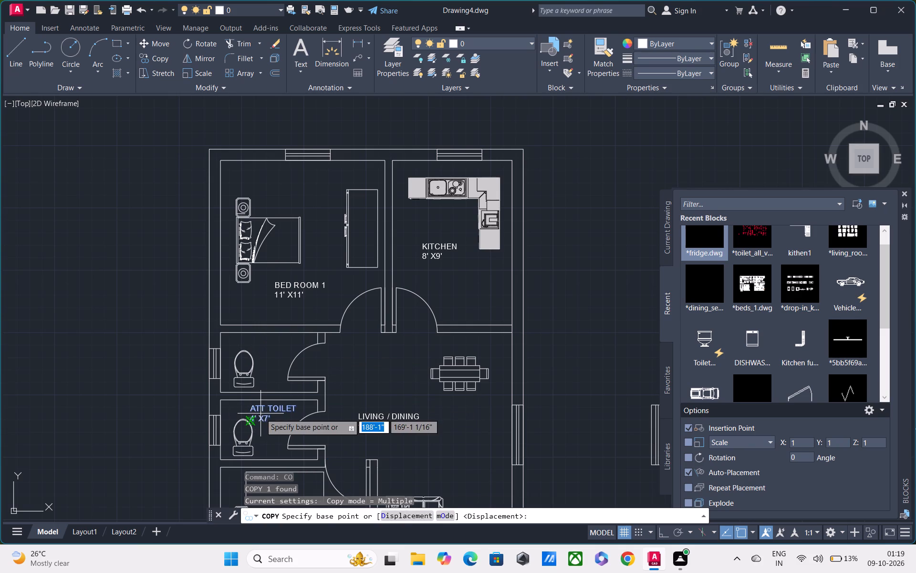
left_click(260, 414)
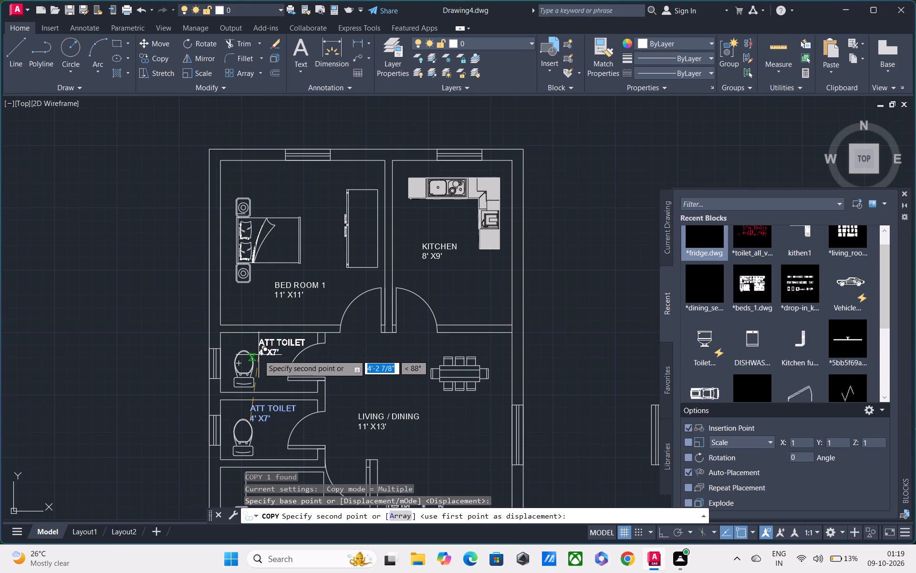
left_click(259, 355)
key("Escape")
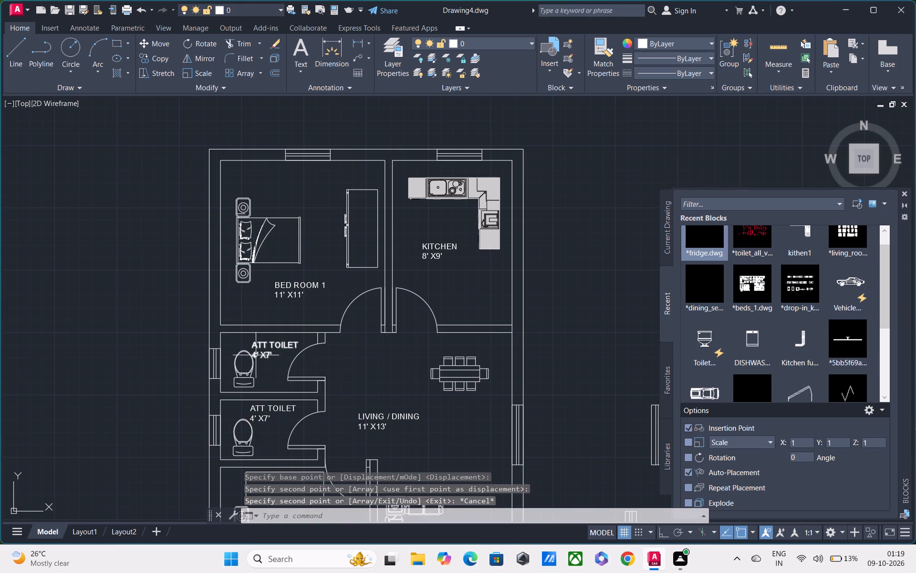
Remove "ATT" from the upper toilet's label, leaving "TOILET" on its first line.
left_click(255, 349)
scroll(264, 349, "up", 1)
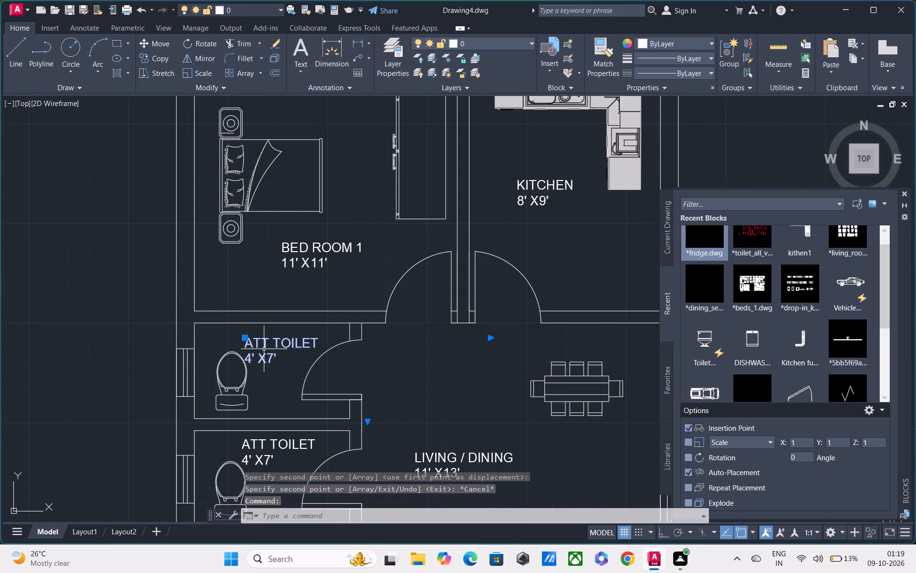
double_click(263, 340)
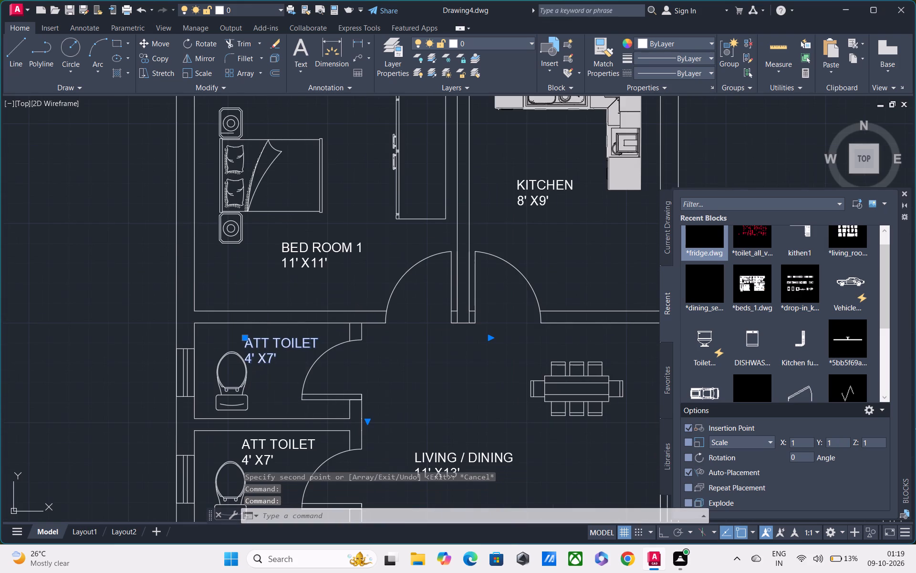
left_click(267, 340)
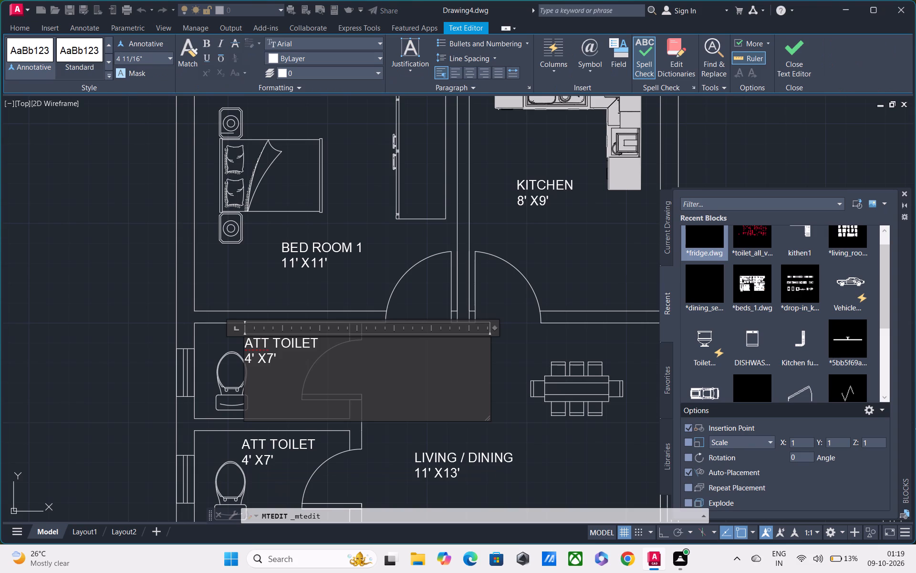
key("BackSpace")
key("BackSpace")
key("BackSpace")
key("BackSpace")
left_click(232, 343)
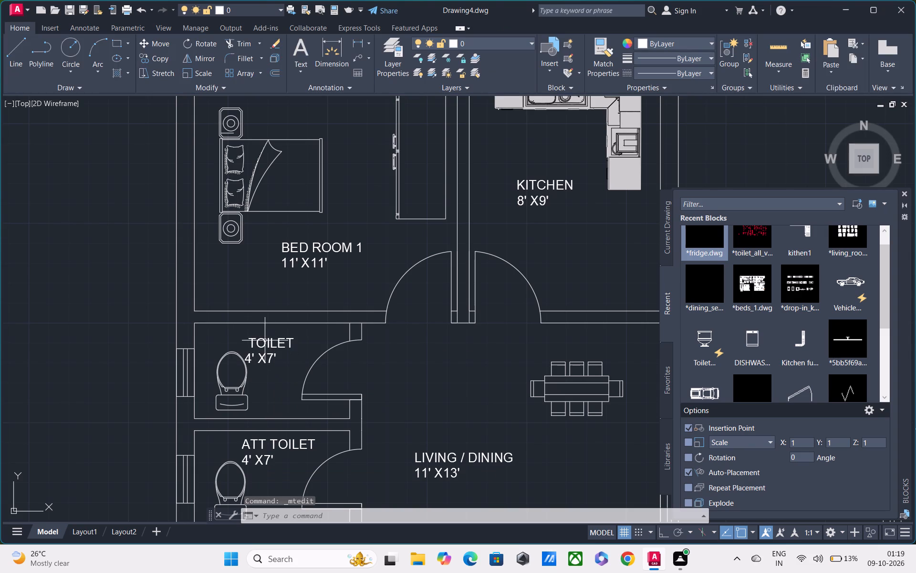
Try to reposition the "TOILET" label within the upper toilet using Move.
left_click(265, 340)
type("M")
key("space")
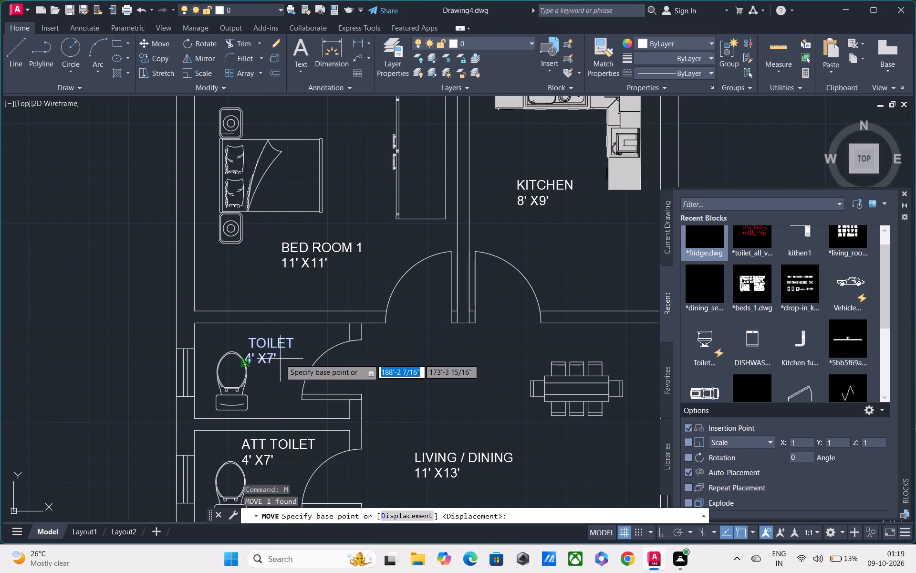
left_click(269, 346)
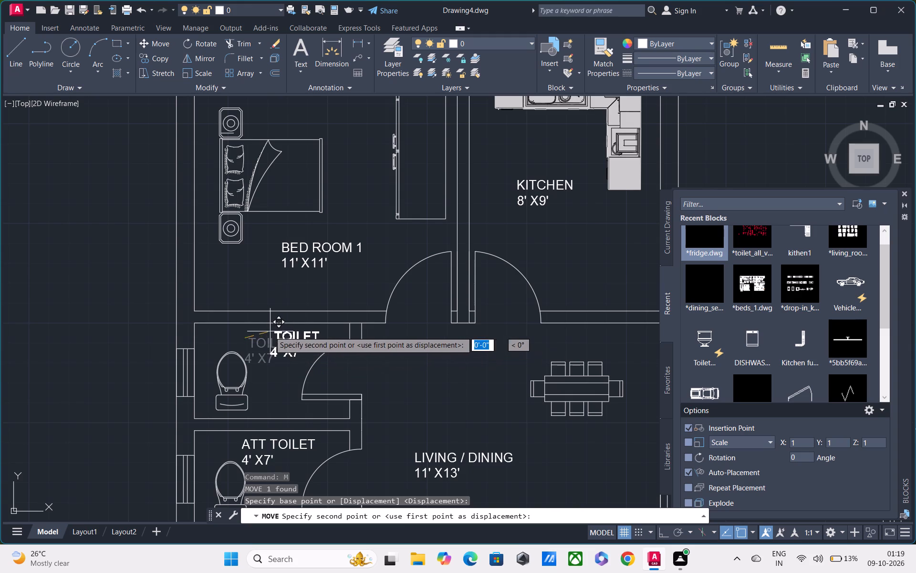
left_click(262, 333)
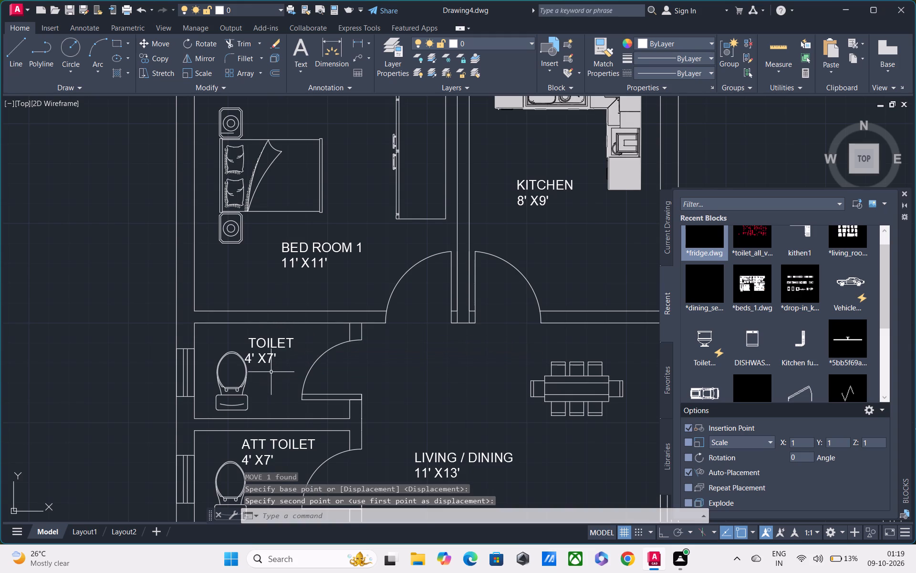
Replace the bedroom label copy beside the staircase with "STAIR CASE" and "6' X10'" on the second line.
scroll(271, 366, "up", 1)
scroll(273, 361, "down", 2)
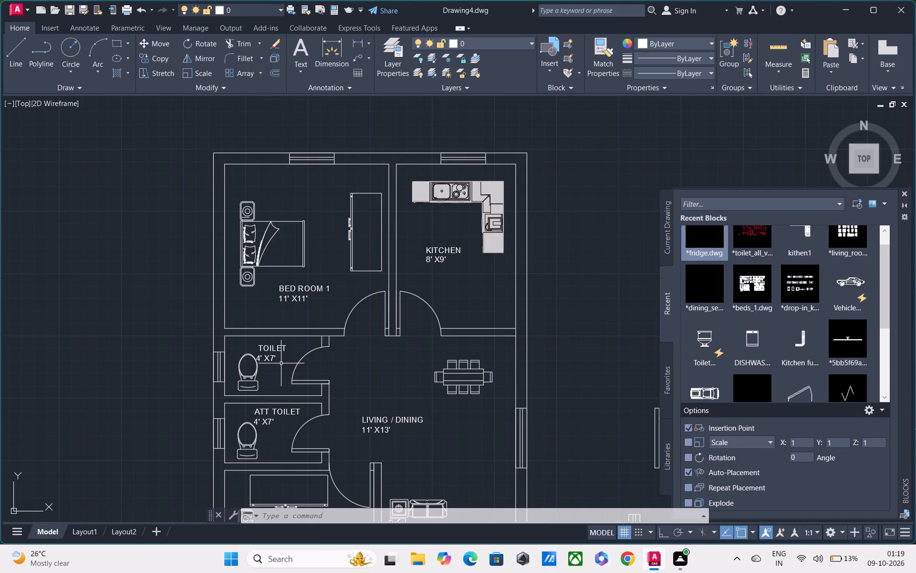
scroll(281, 358, "down", 1)
middle_click_drag(302, 379, 316, 148)
scroll(352, 302, "up", 2)
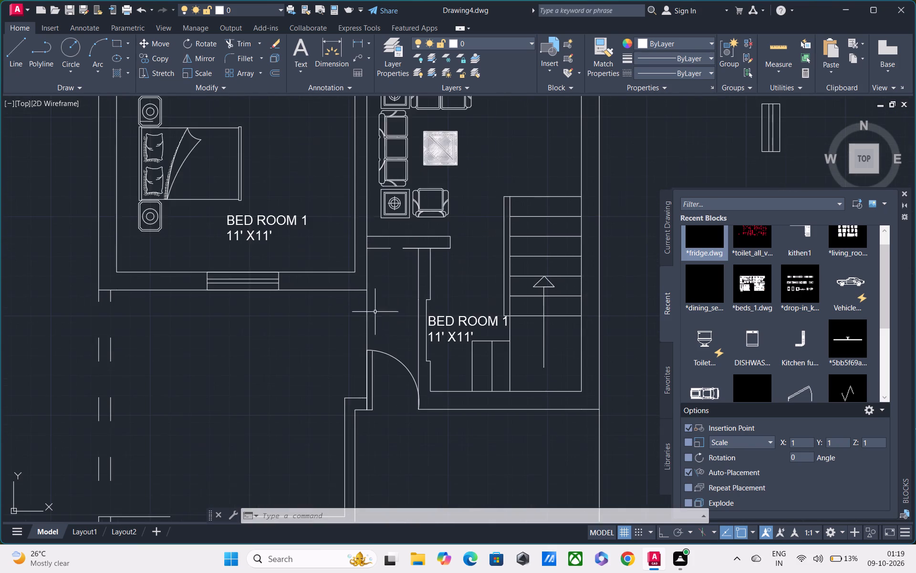
scroll(404, 323, "up", 1)
middle_click_drag(405, 314, 368, 220)
scroll(370, 222, "up", 1)
left_click(459, 224)
triple_click(462, 230)
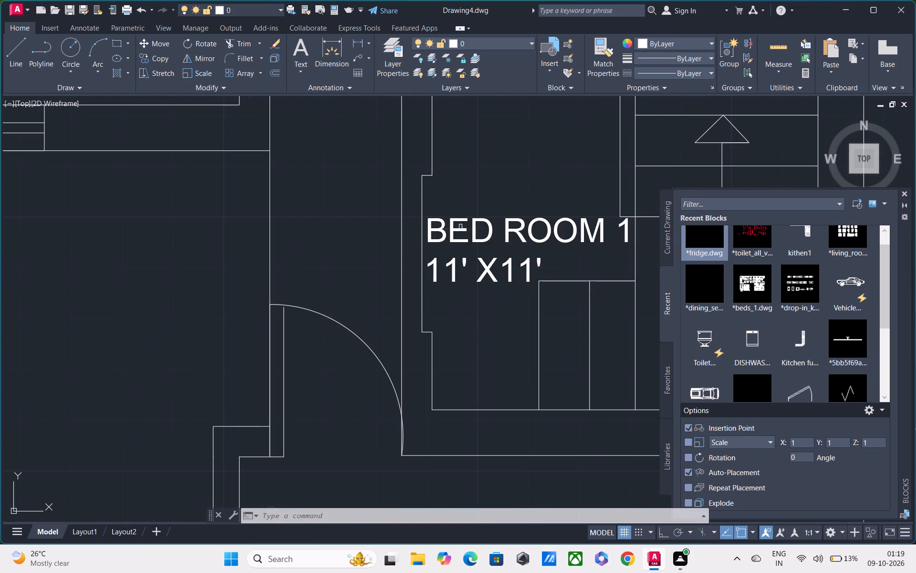
double_click(498, 224)
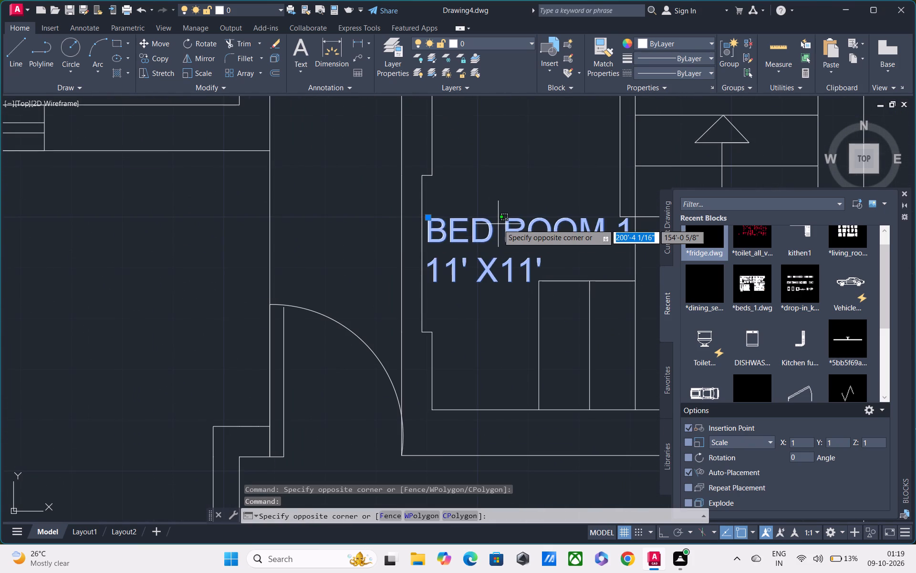
triple_click(471, 233)
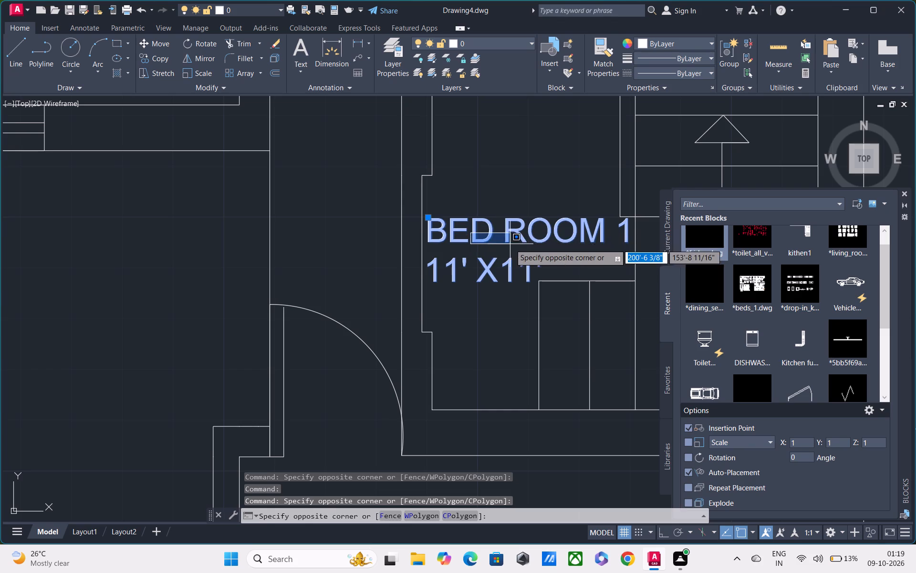
left_click(488, 233)
double_click(471, 224)
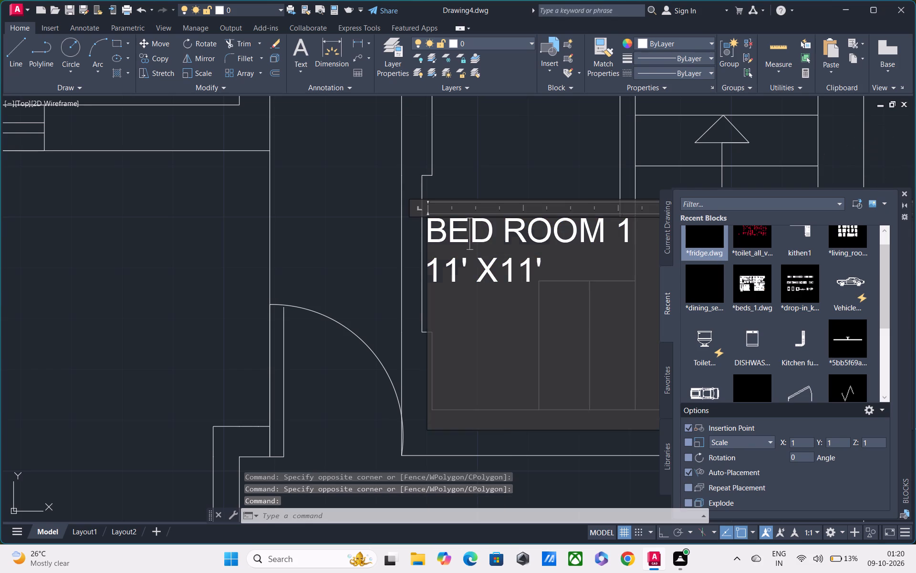
left_click(544, 264)
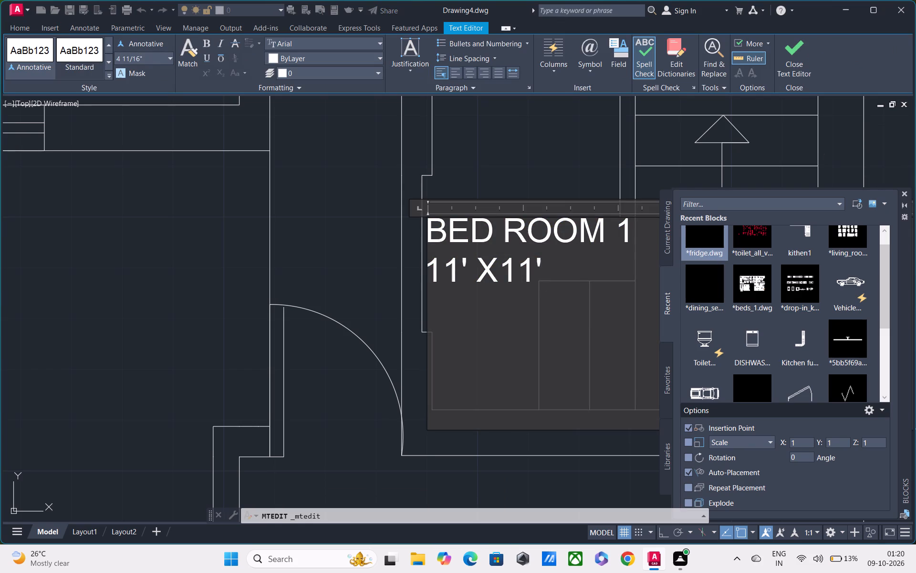
key("BackSpace")
key("BackSpace")
key("BackSpace")
key("BackSpace")
key("BackSpace")
key("BackSpace")
key("BackSpace")
key("BackSpace")
key("BackSpace")
key("BackSpace")
key("BackSpace")
key("BackSpace")
key("BackSpace")
key("BackSpace")
key("BackSpace")
key("BackSpace")
key("BackSpace")
key("BackSpace")
key("BackSpace")
key("BackSpace")
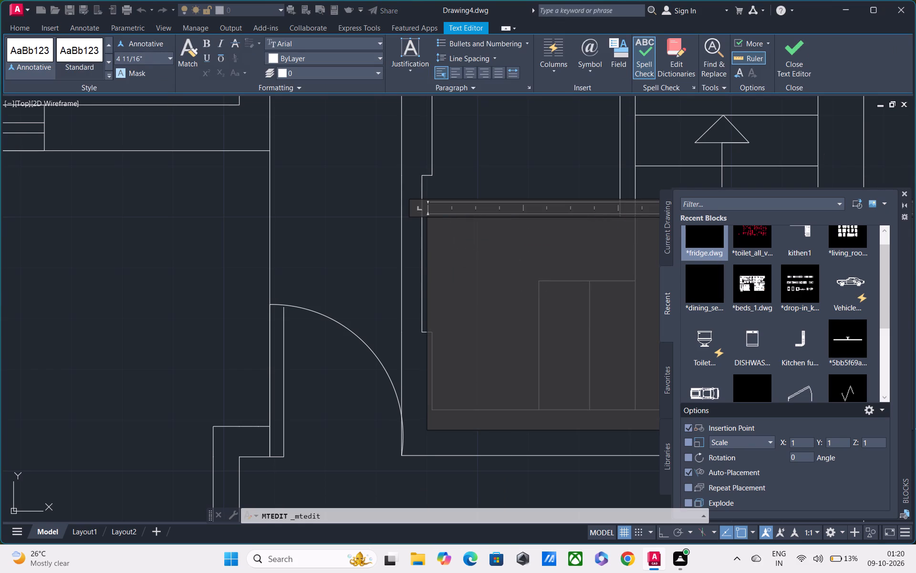
type("STAIR S")
key("BackSpace")
type("CASE")
key("Return")
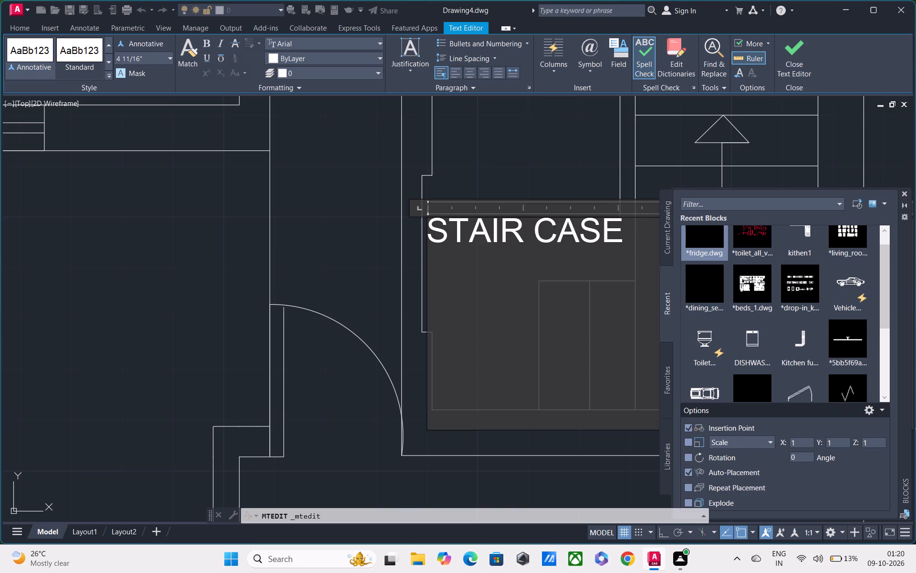
type("6' X")
type("10'")
left_click(535, 177)
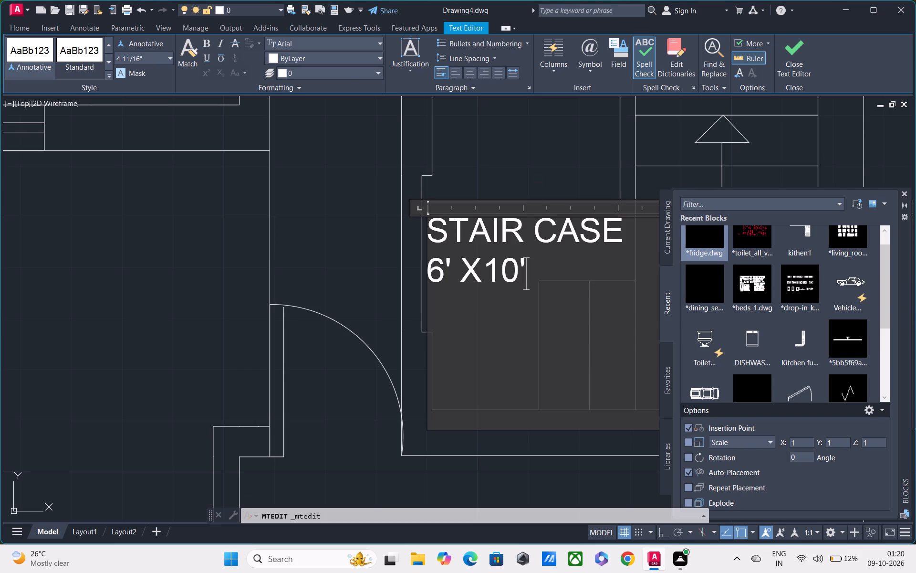
Change the size line of the lower bedroom's label to "10' X 10'".
scroll(547, 243, "down", 1)
middle_click_drag(547, 243, 530, 354)
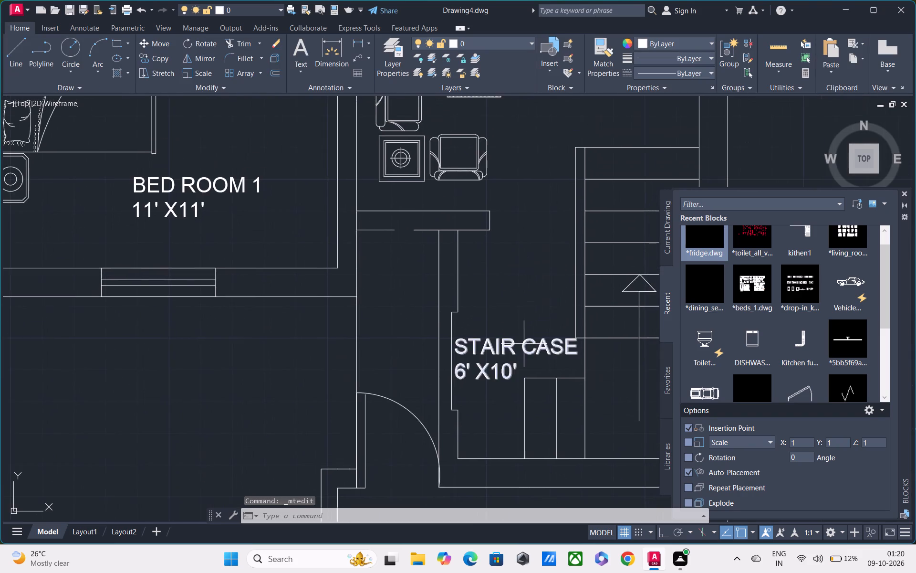
middle_click_drag(510, 285, 505, 434)
middle_click_drag(491, 297, 479, 470)
scroll(475, 341, "down", 1)
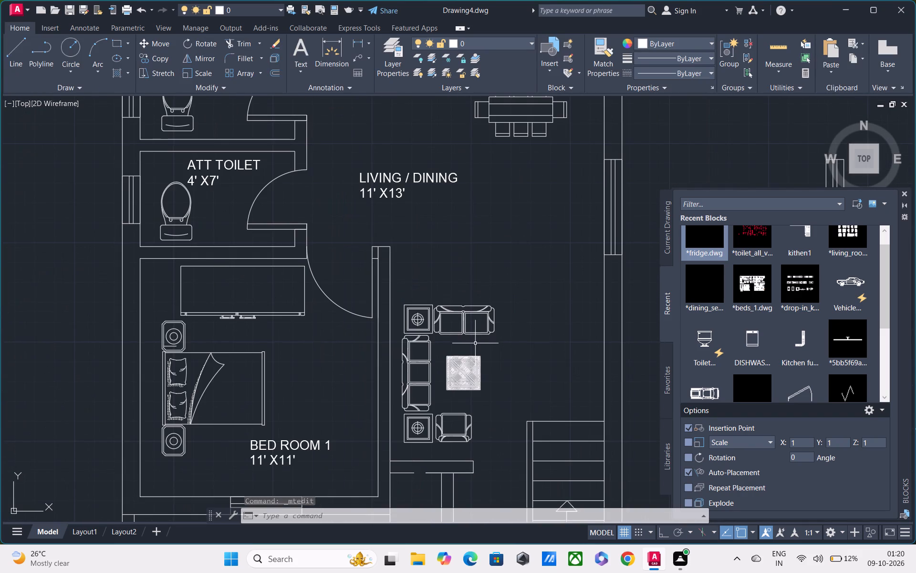
middle_click_drag(466, 312, 486, 377)
middle_click_drag(414, 345, 420, 243)
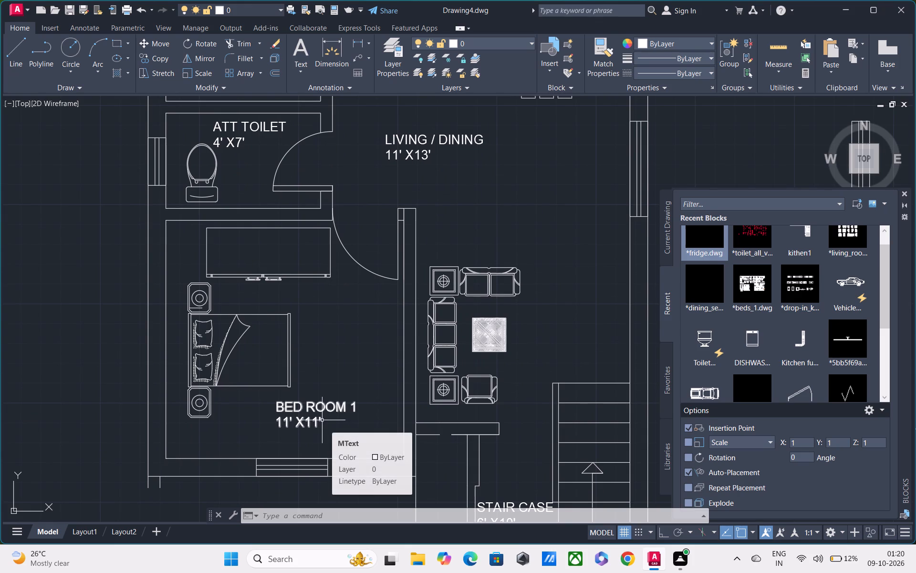
double_click(319, 405)
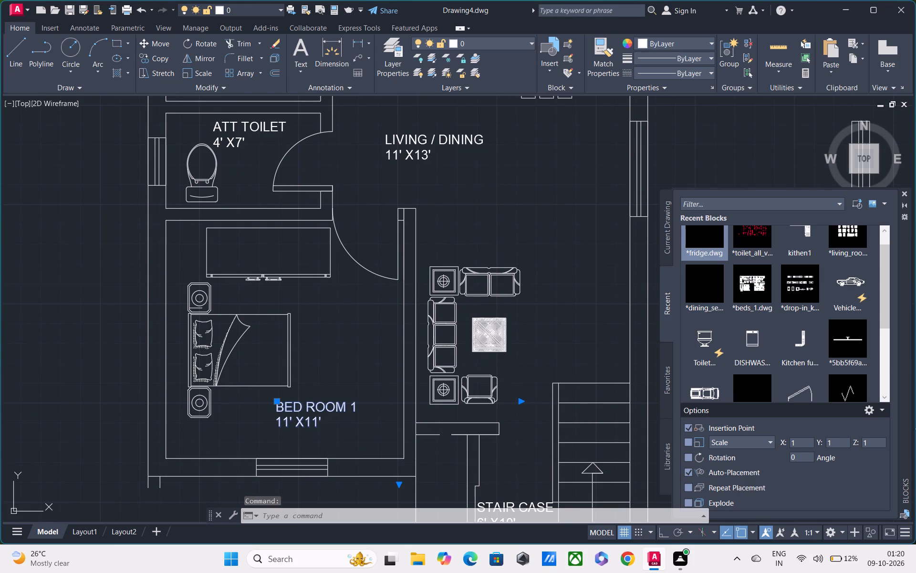
left_click(333, 424)
key("BackSpace")
key("BackSpace")
key("BackSpace")
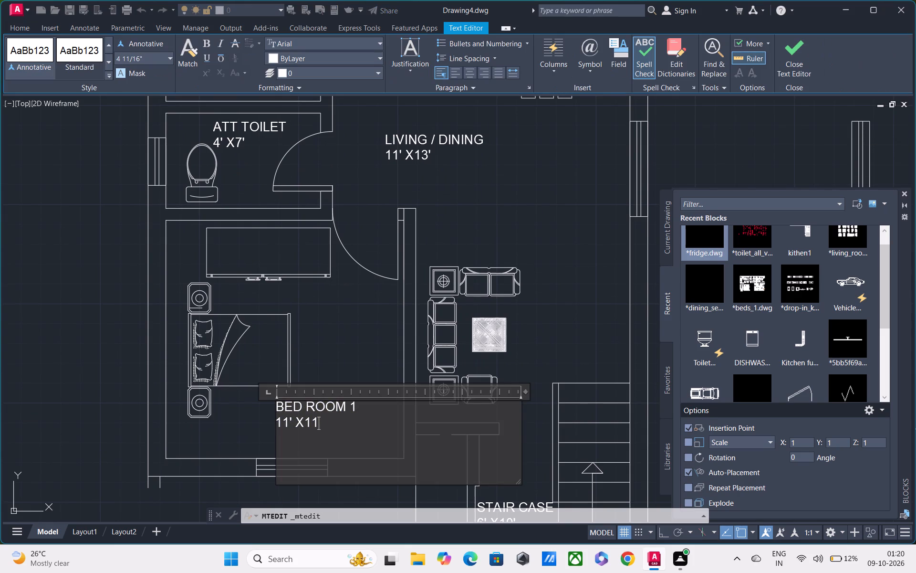
key("BackSpace")
key("BackSpace")
key("BackSpace")
key("BackSpace")
key("BackSpace")
type("10' X")
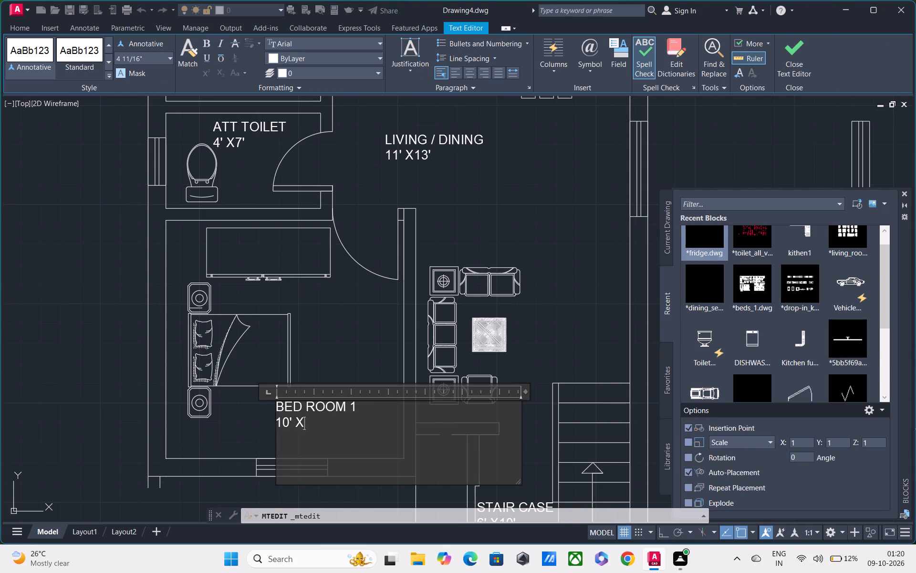
key("space")
type("10'")
Renumber the lower bedroom's label as "BED ROOM 2".
left_click(370, 404)
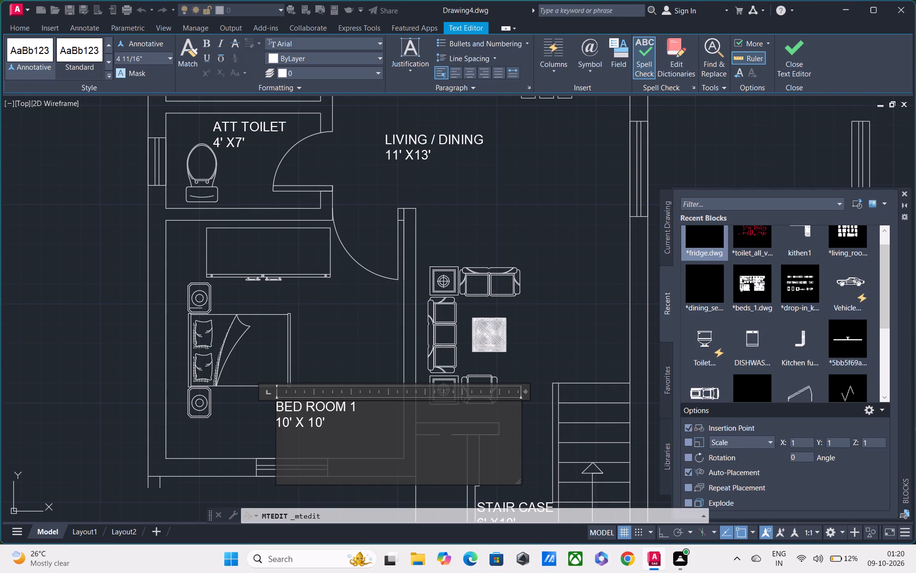
key("BackSpace")
key("2")
left_click(354, 339)
Insert the recently used vehicle block with the side-view sports car in the empty space beside the floor plan.
middle_click_drag(322, 435, 324, 367)
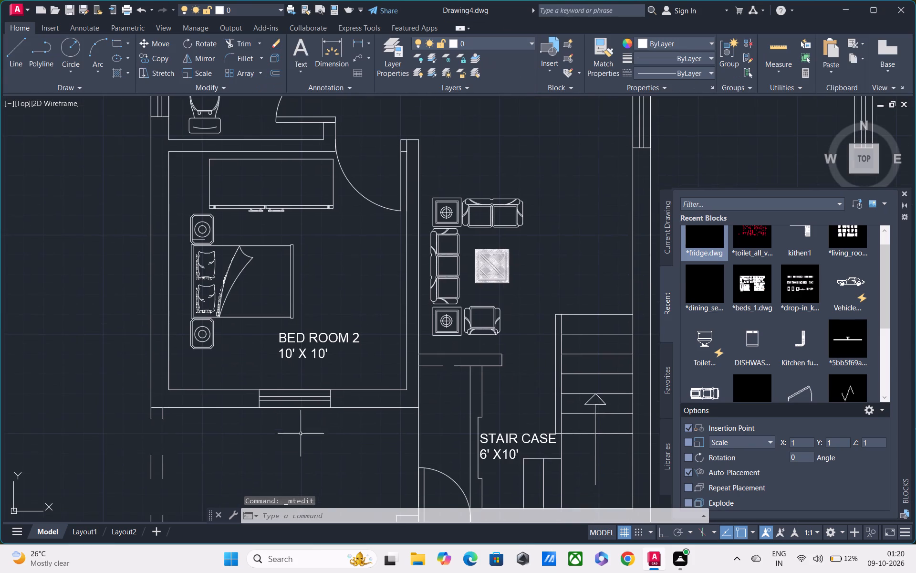
scroll(263, 439, "down", 2)
middle_click_drag(266, 452, 276, 375)
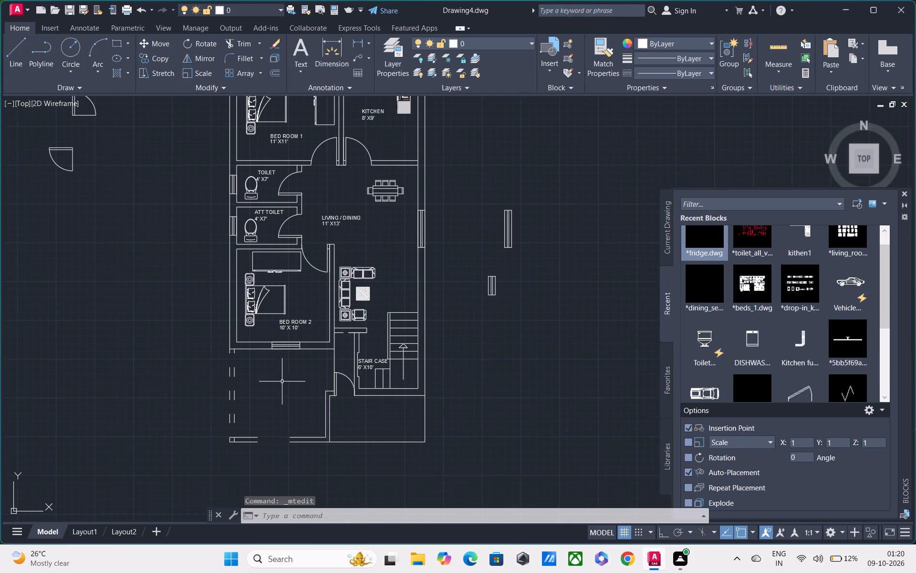
left_click(853, 274)
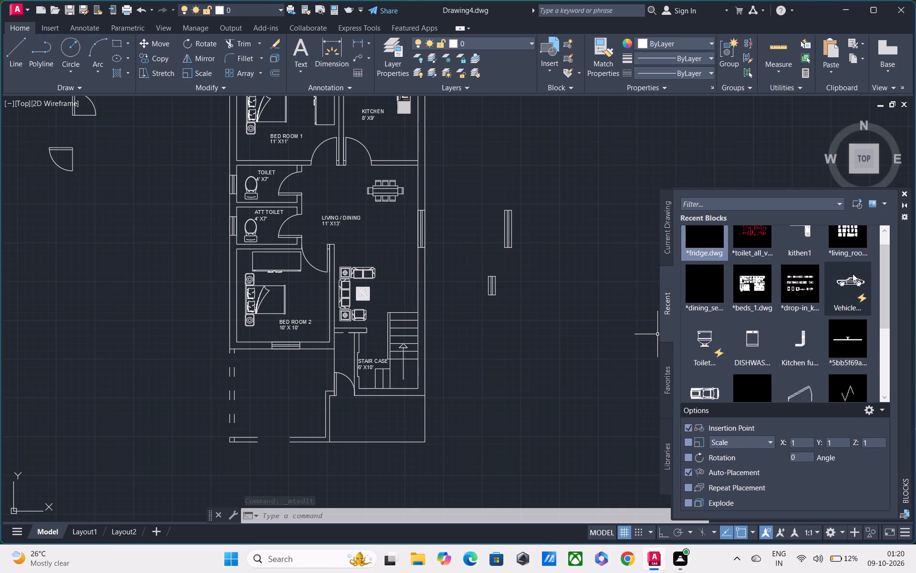
left_click(604, 175)
Switch the inserted vehicle block to its Sports Car (Top) view.
middle_click_drag(574, 214, 445, 261)
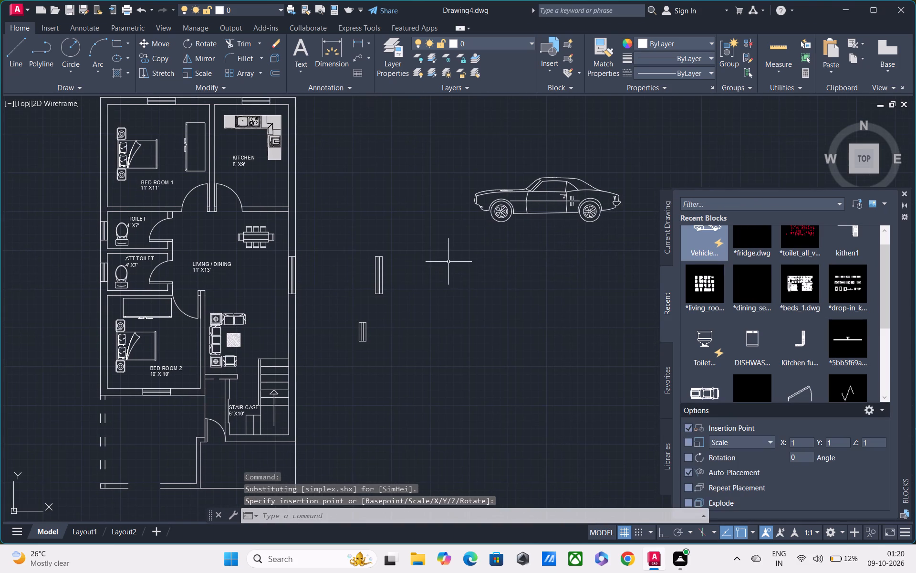
left_click(492, 212)
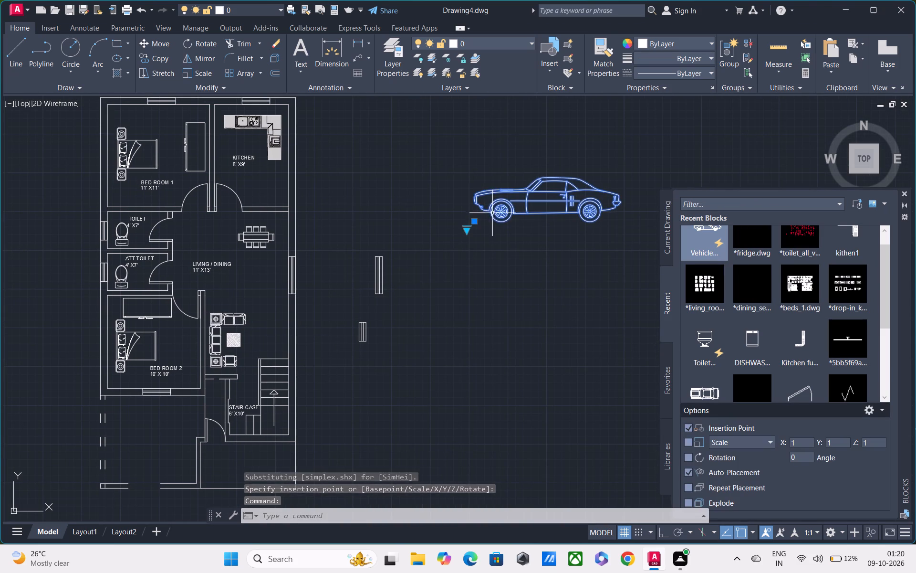
left_click(469, 233)
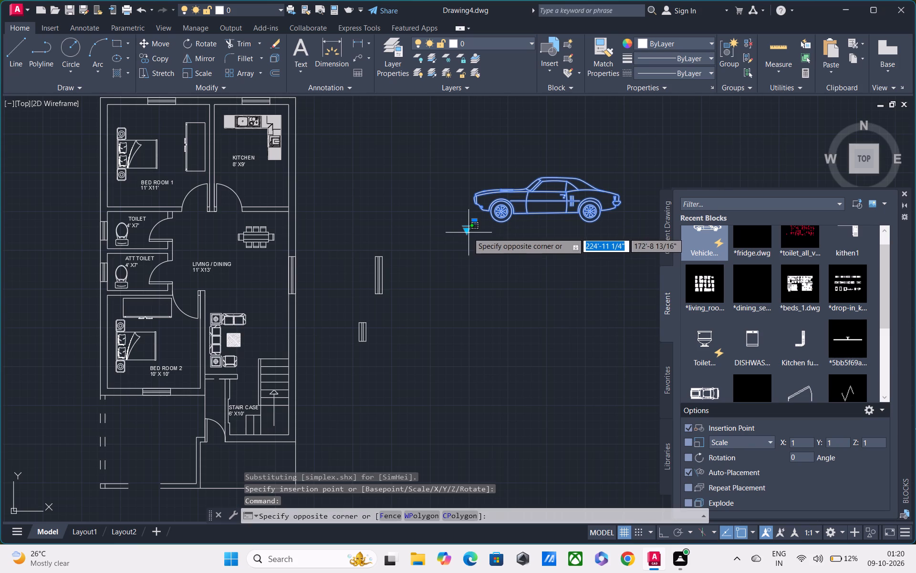
left_click(466, 232)
left_click(465, 236)
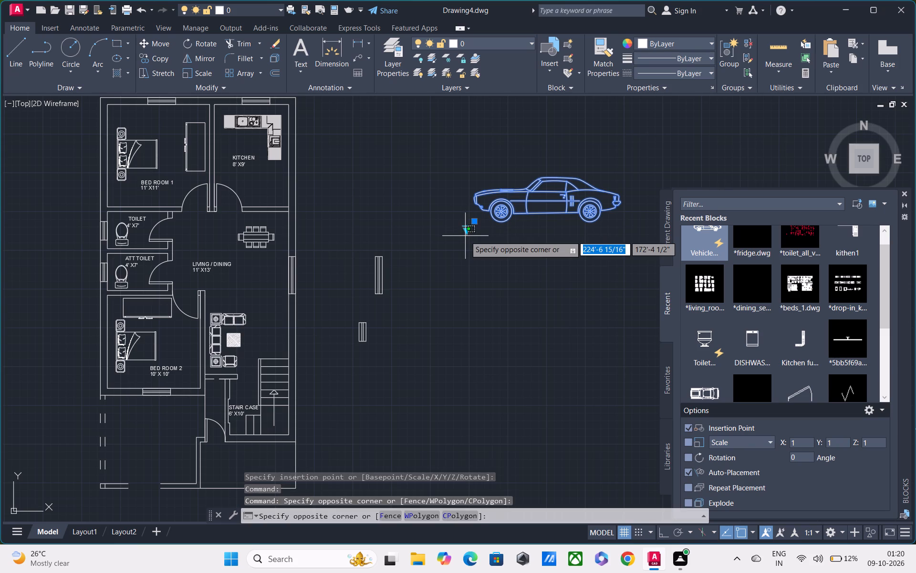
key("Escape")
key("Escape")
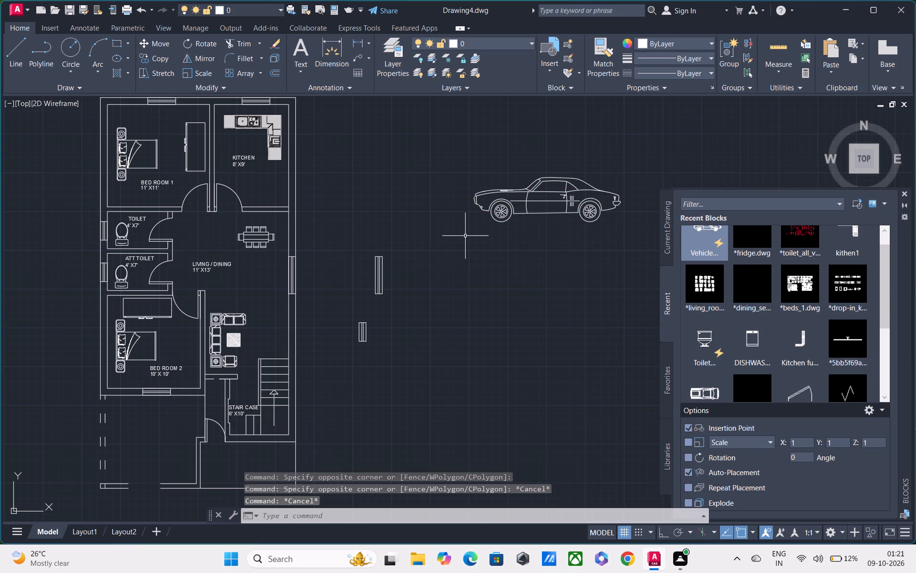
left_click(491, 203)
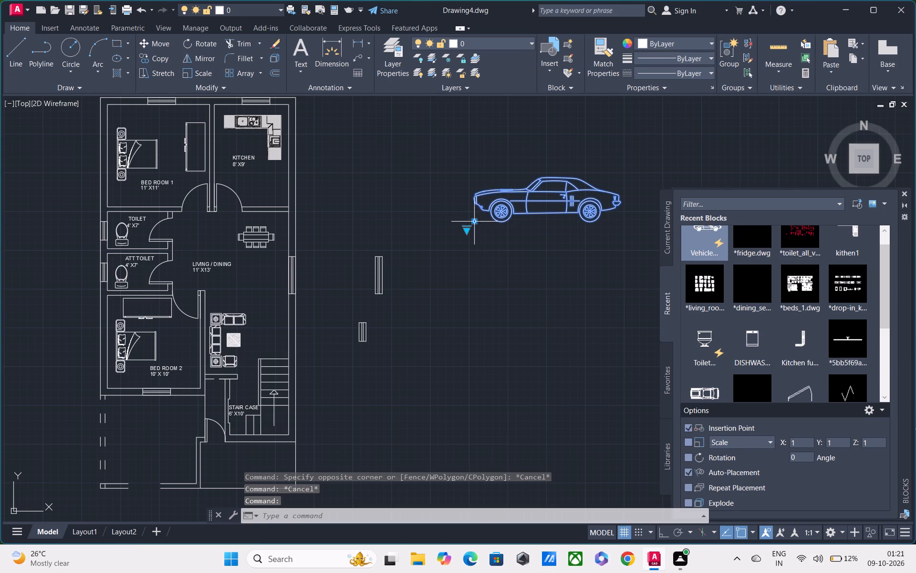
double_click(468, 228)
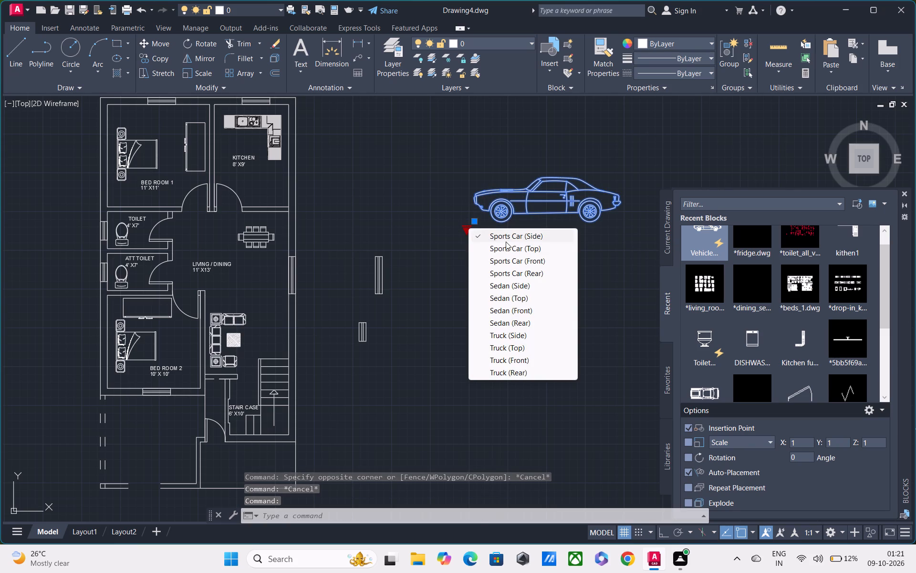
left_click(513, 249)
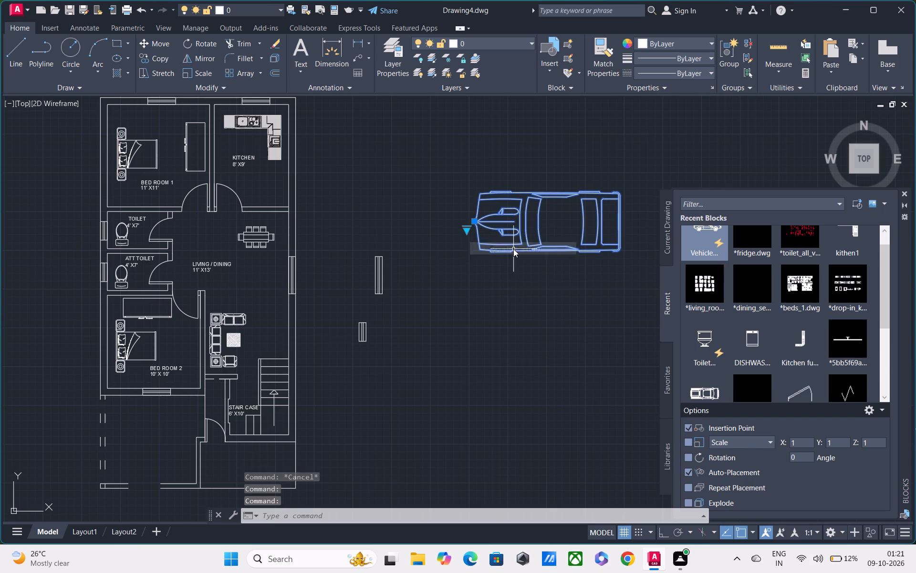
key("Escape")
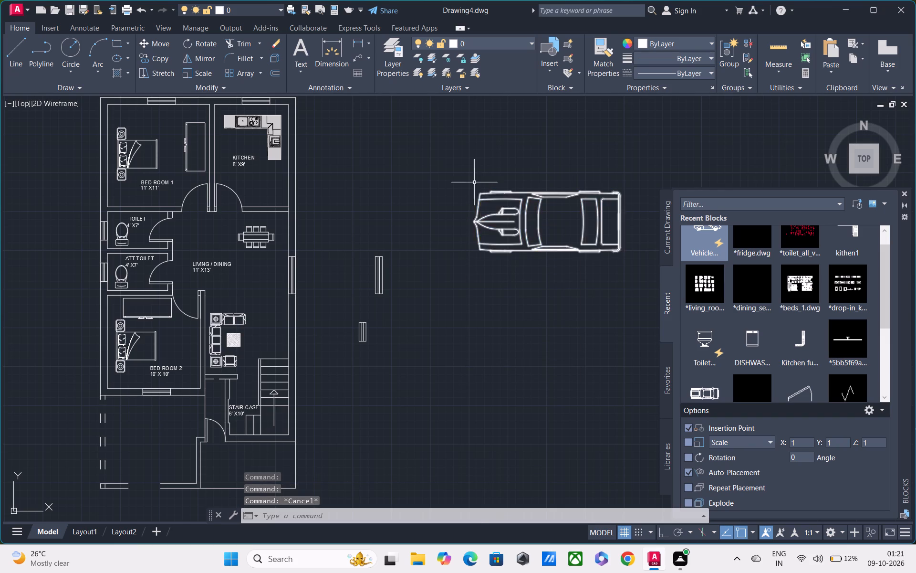
Scale the top-view car down about its middle to roughly 7/16 of its size.
left_click_drag(460, 168, 472, 170)
left_click(648, 281)
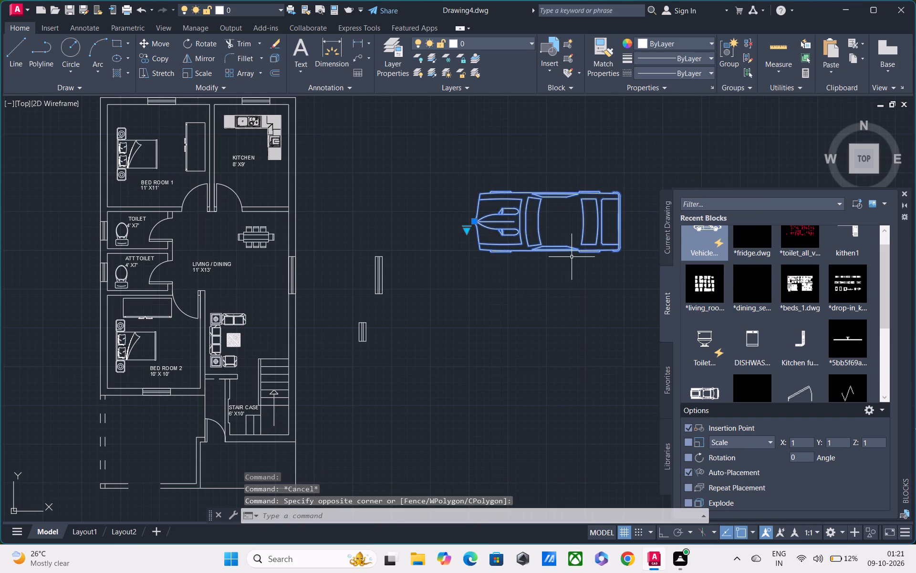
type("SC")
key("space")
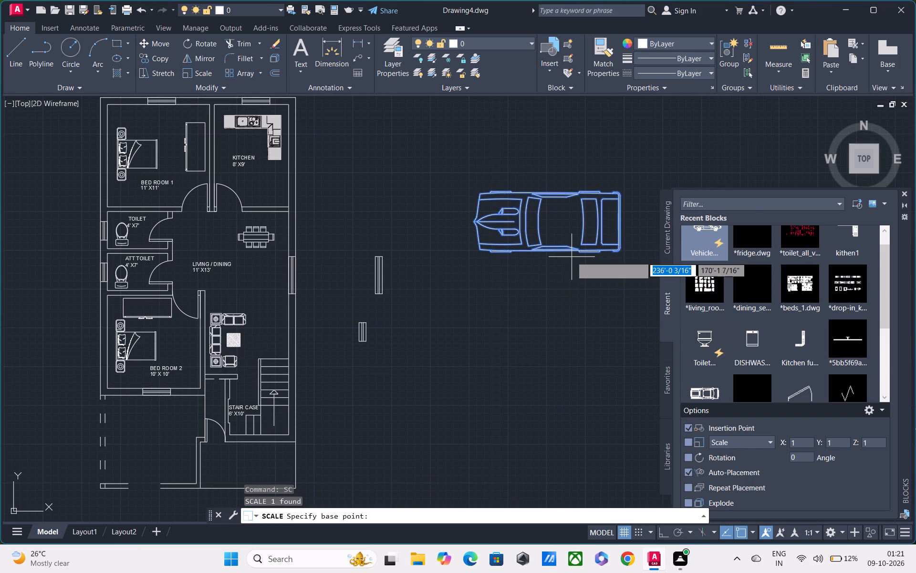
left_click(544, 218)
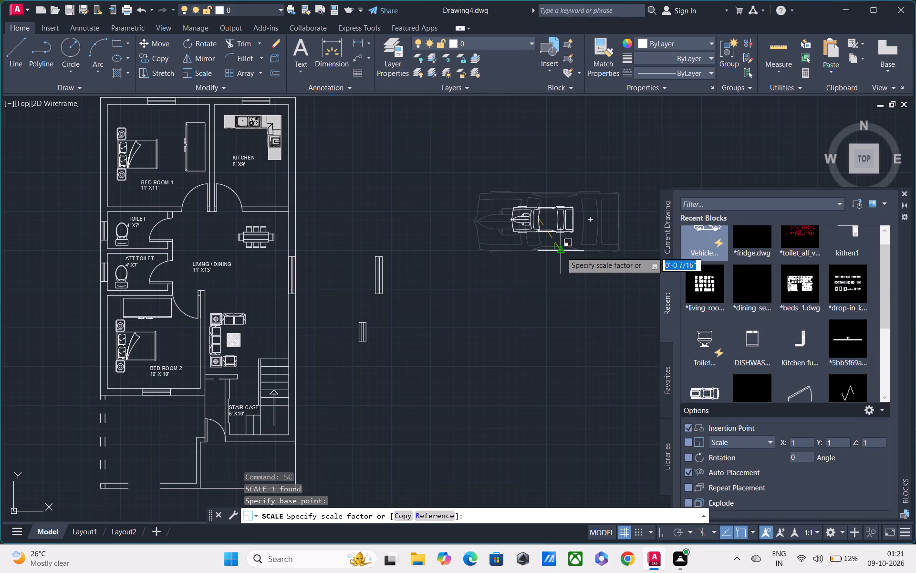
left_click(562, 255)
Rotate the reduced car 270° about its middle so that its front points north.
left_click_drag(488, 185, 502, 189)
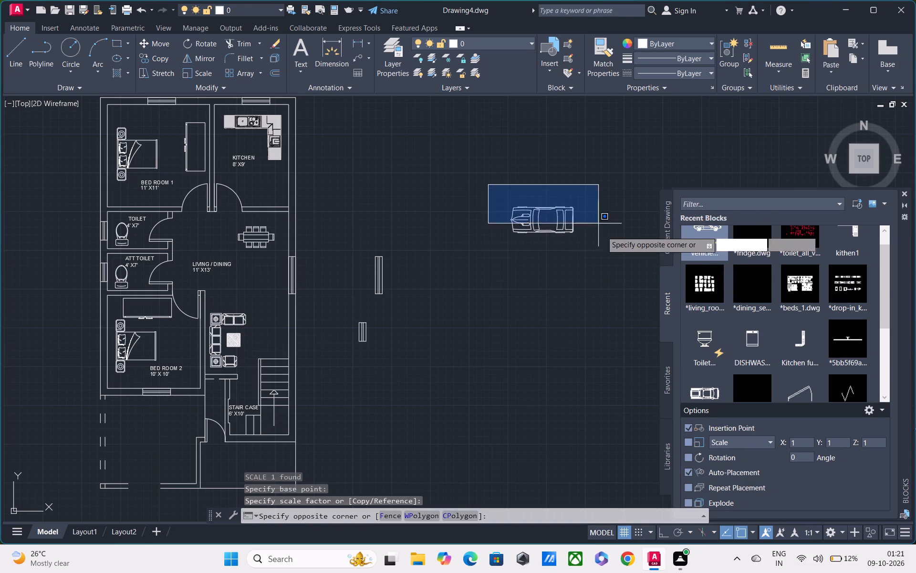
left_click(609, 250)
key("f")
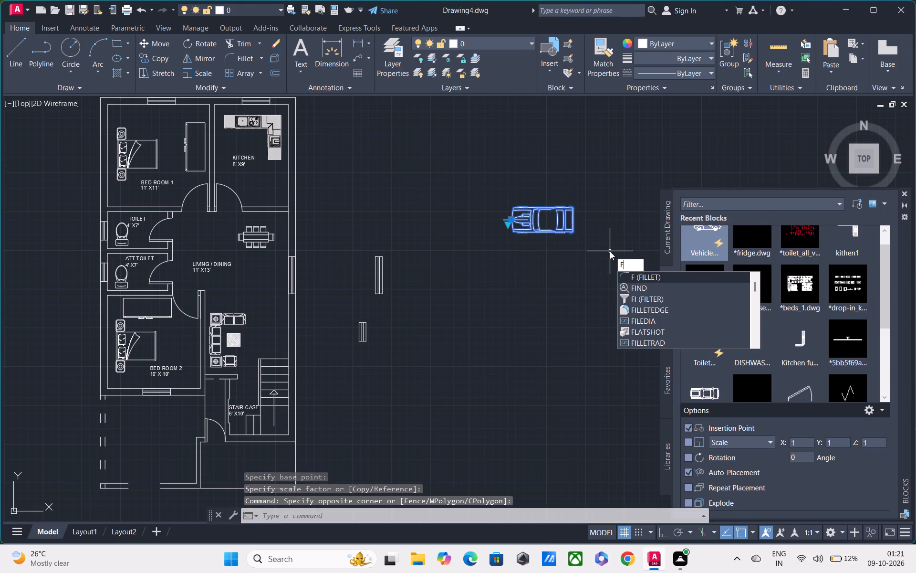
key("BackSpace")
key("r")
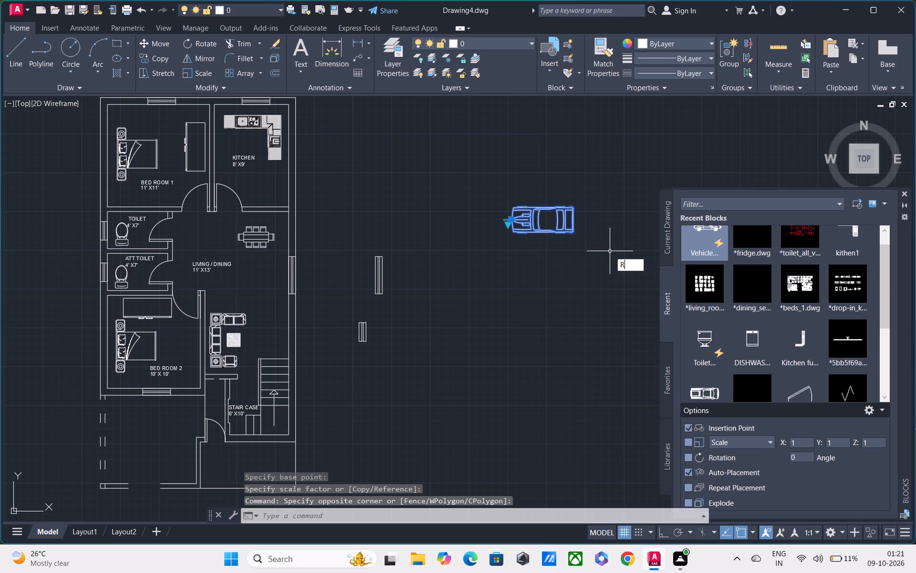
type("O")
key("space")
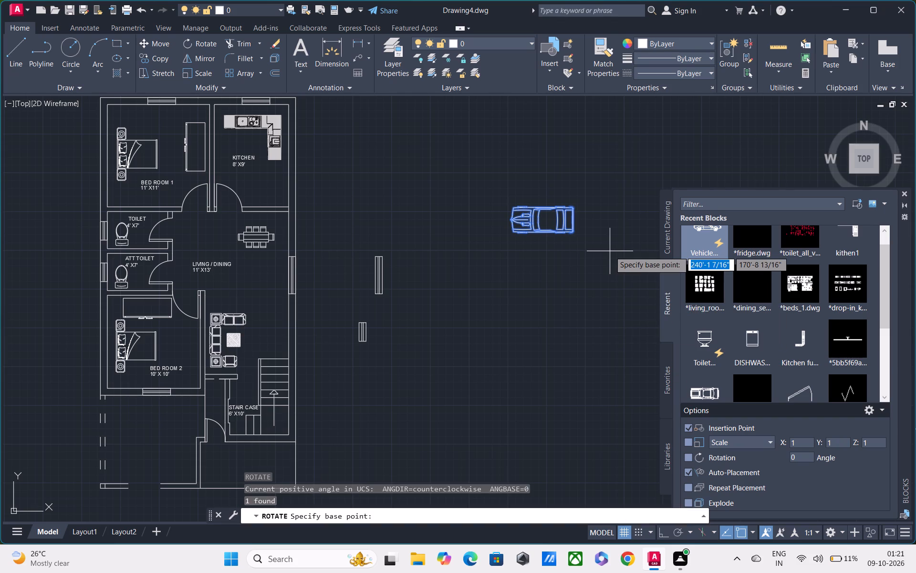
left_click(540, 224)
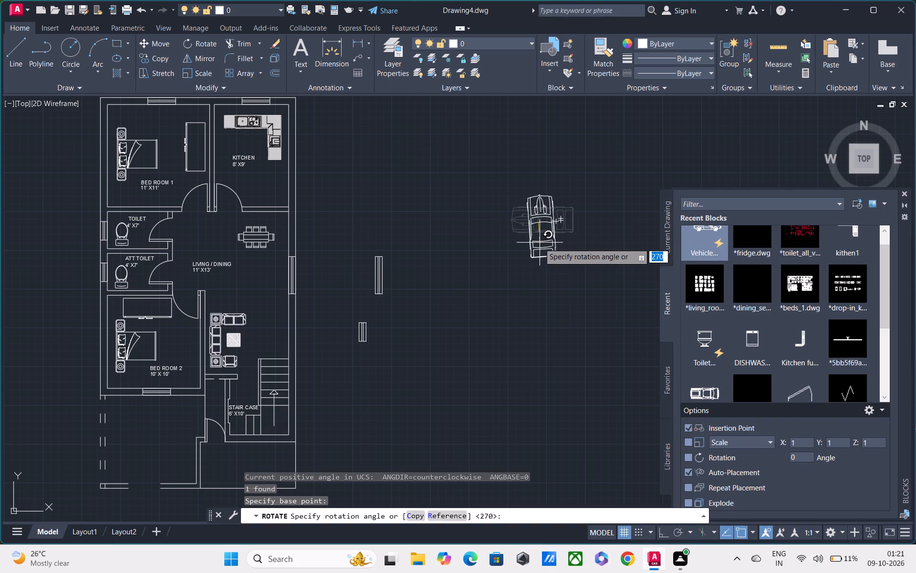
key("F8")
left_click(539, 244)
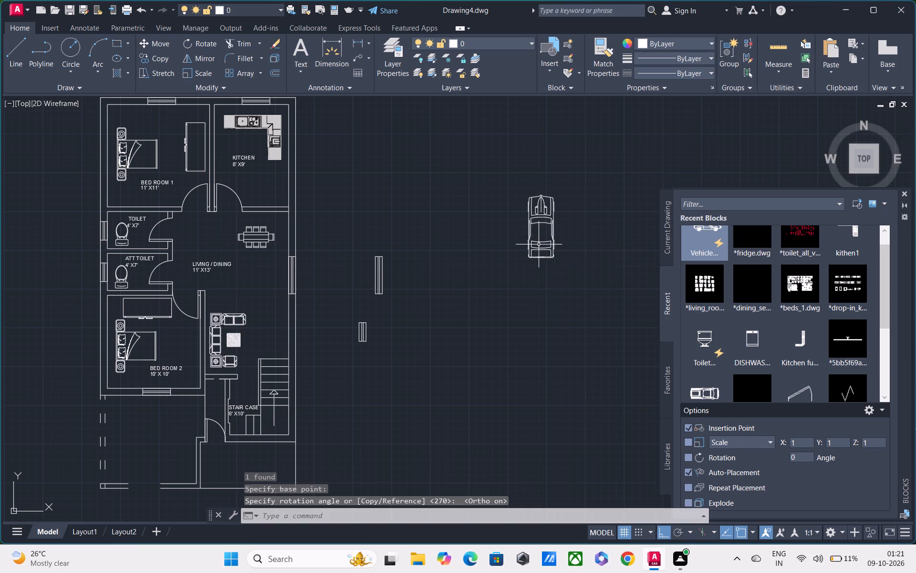
Move the car into the open parking area below BED ROOM 2, near the dashed side wall.
left_click(520, 184)
left_click(593, 276)
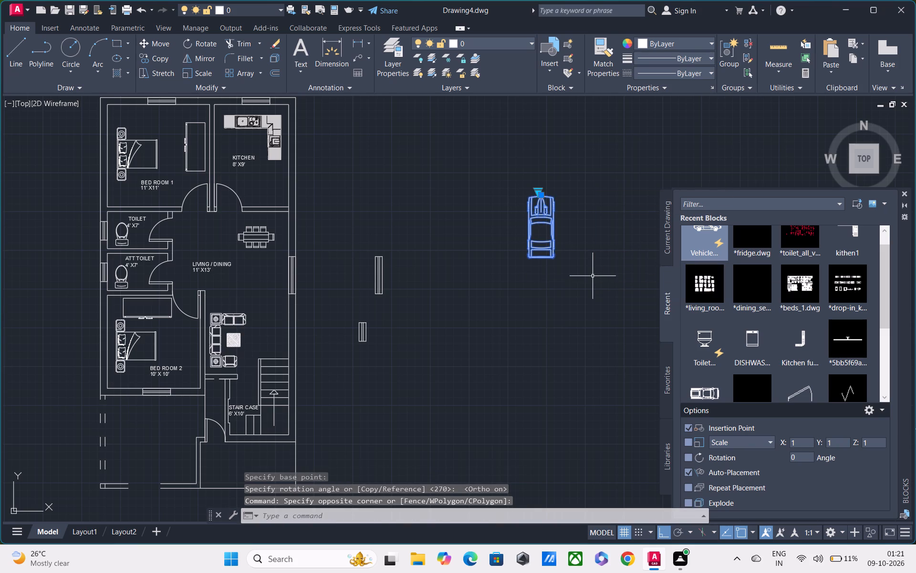
type("M")
key("space")
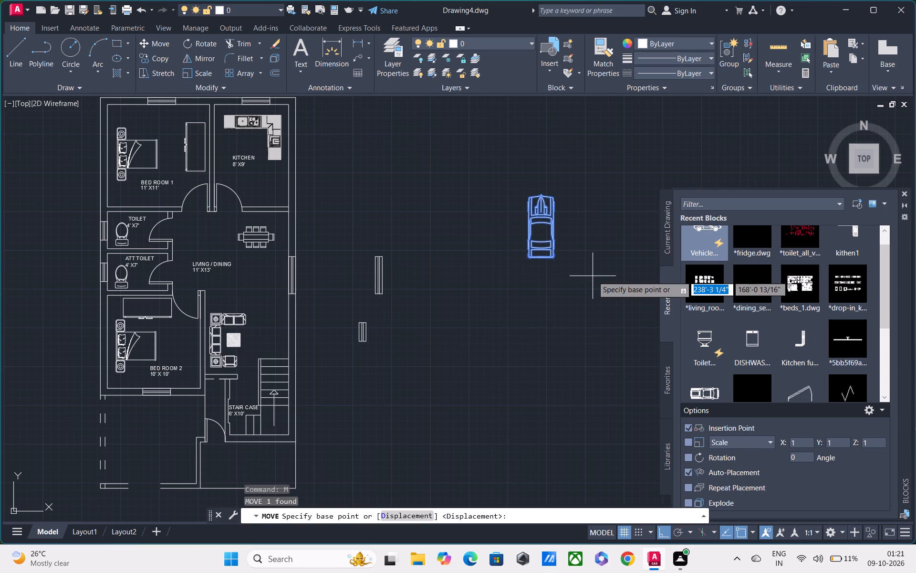
scroll(593, 276, "up", 1)
left_click(507, 203)
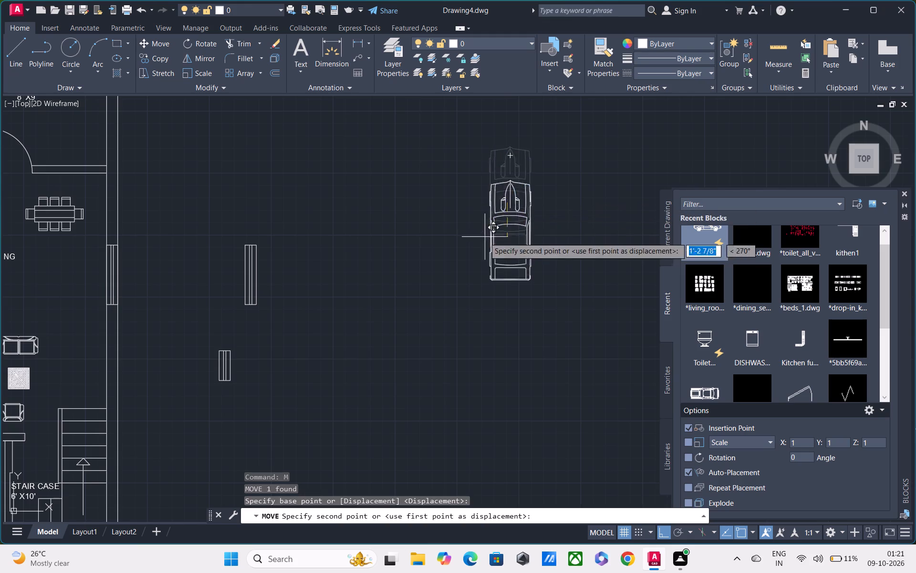
scroll(483, 241, "down", 3)
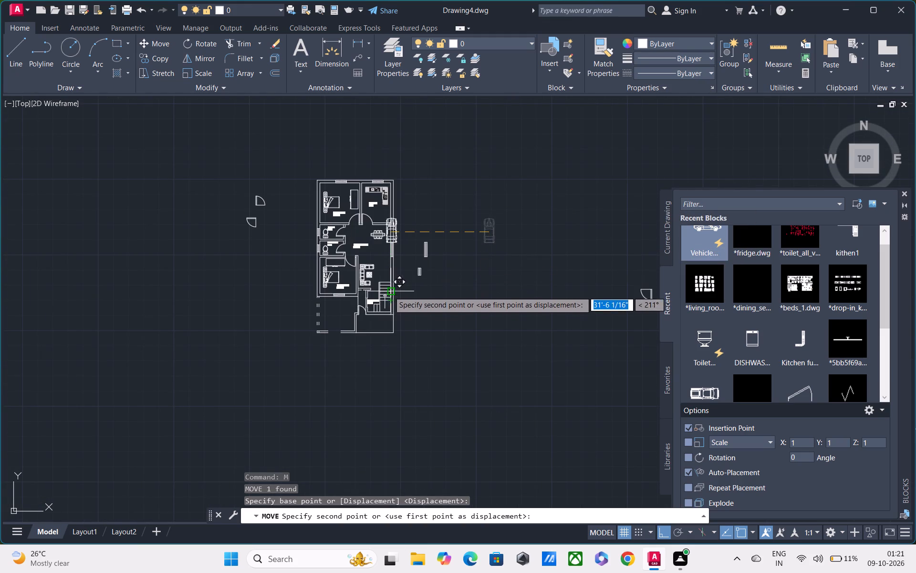
key("F8")
scroll(349, 309, "up", 3)
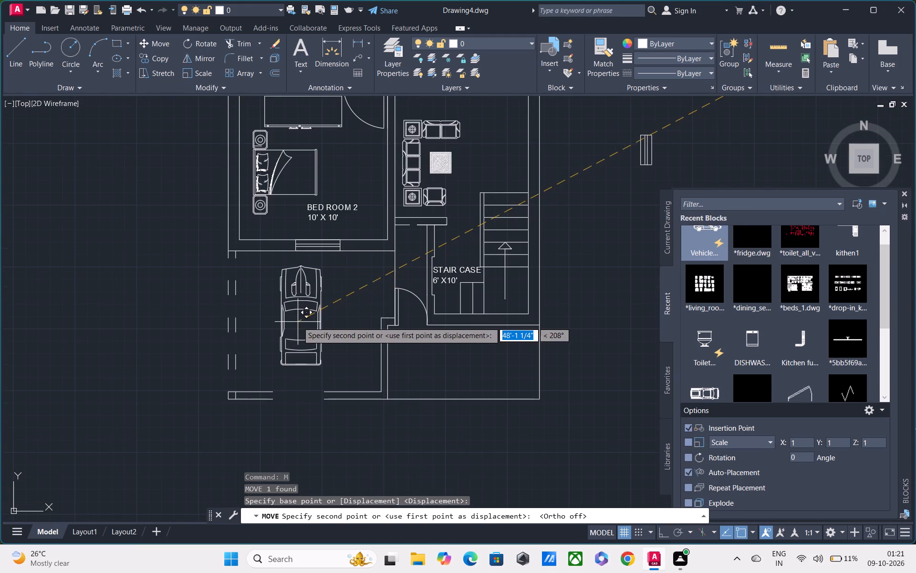
left_click(275, 318)
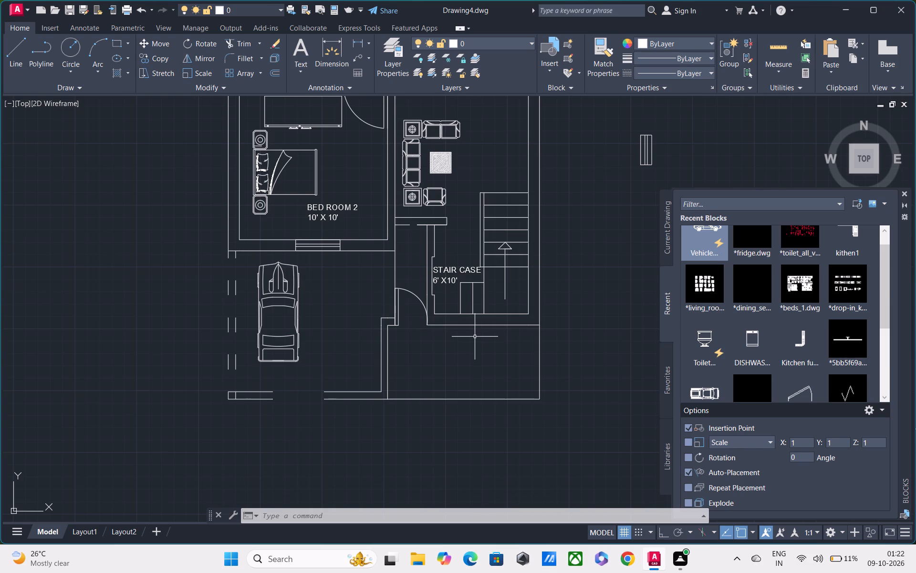
Draw a vertical line about 5' long from the staircase's lower wall near the entrance door to the front boundary.
middle_click_drag(475, 338, 467, 368)
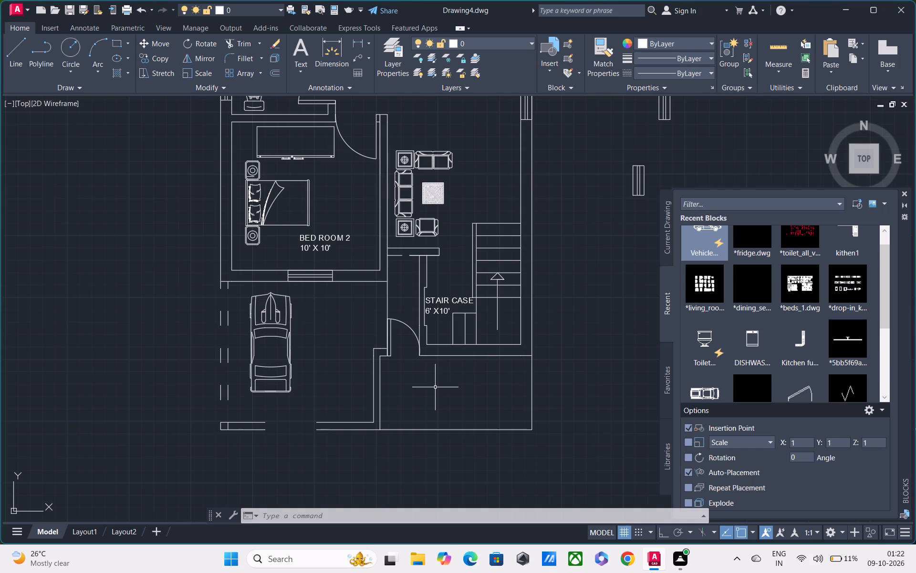
type("L")
key("space")
scroll(435, 388, "up", 2)
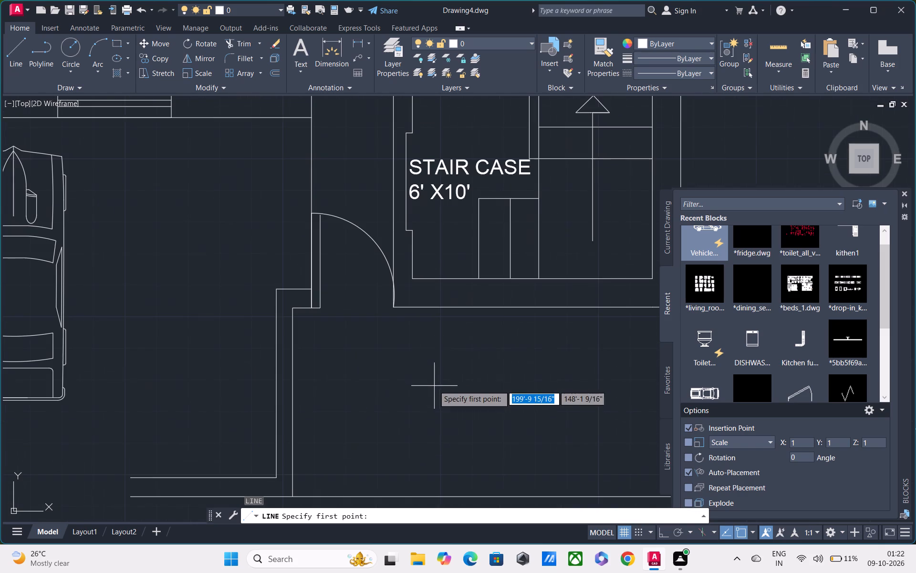
left_click(410, 307)
middle_click_drag(410, 465, 414, 425)
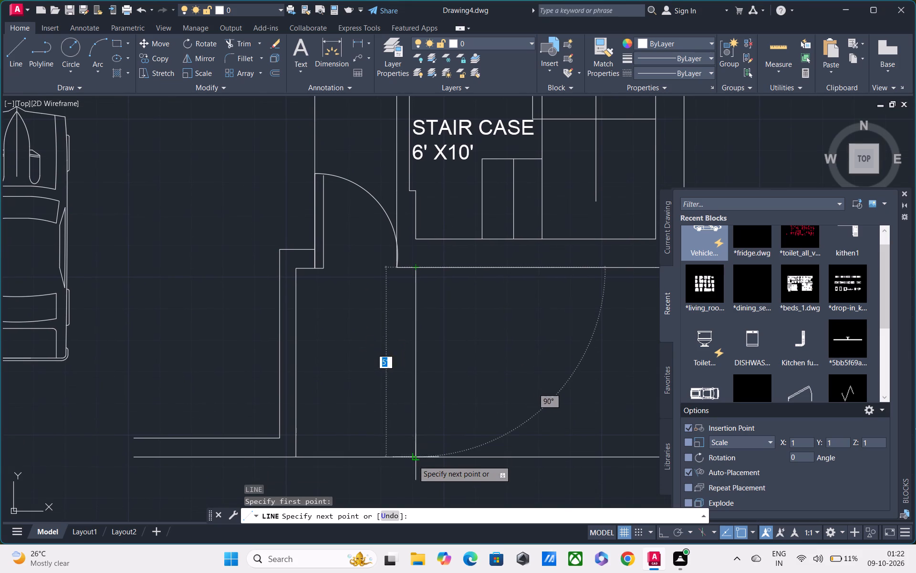
left_click(413, 454)
key("grave")
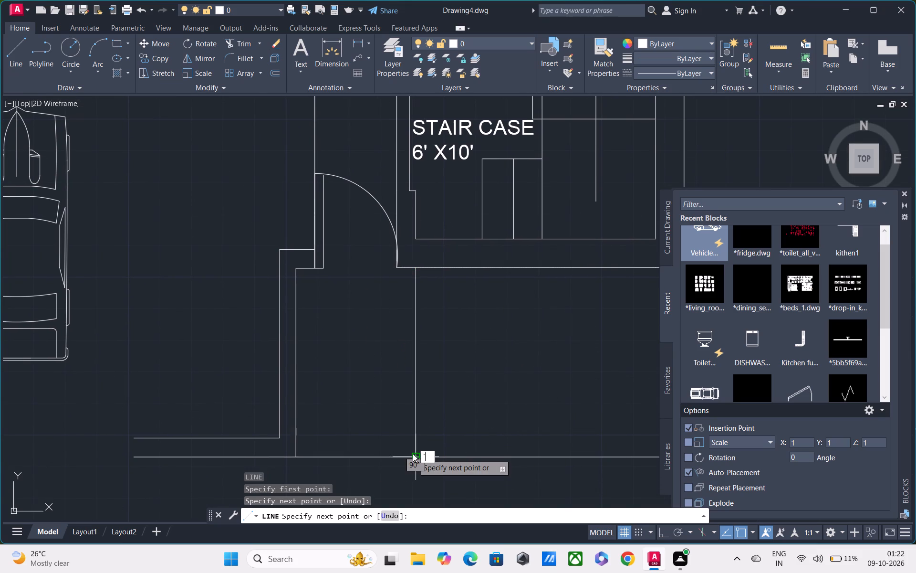
key("Escape")
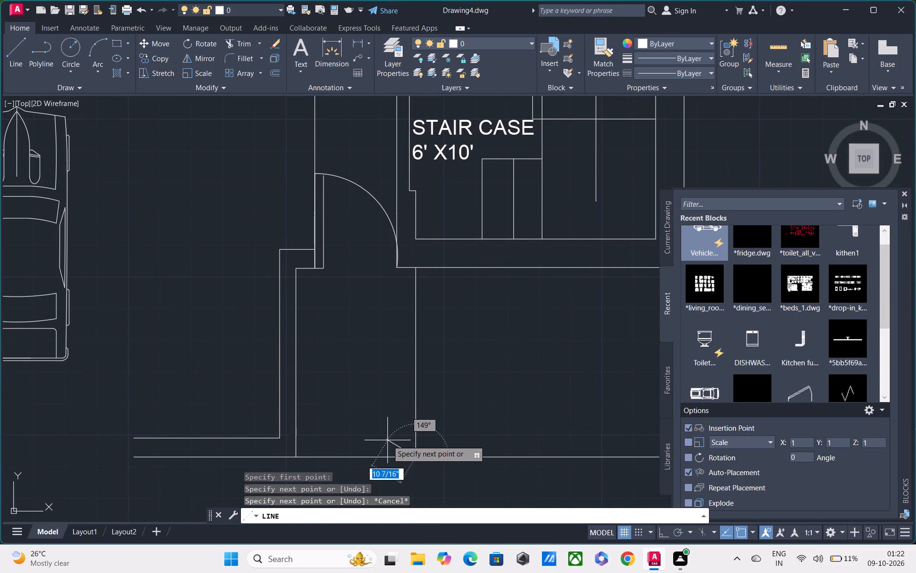
key("Escape")
Copy the STAIR CASE label into the empty space below the staircase.
middle_click_drag(415, 360, 406, 408)
left_click(449, 175)
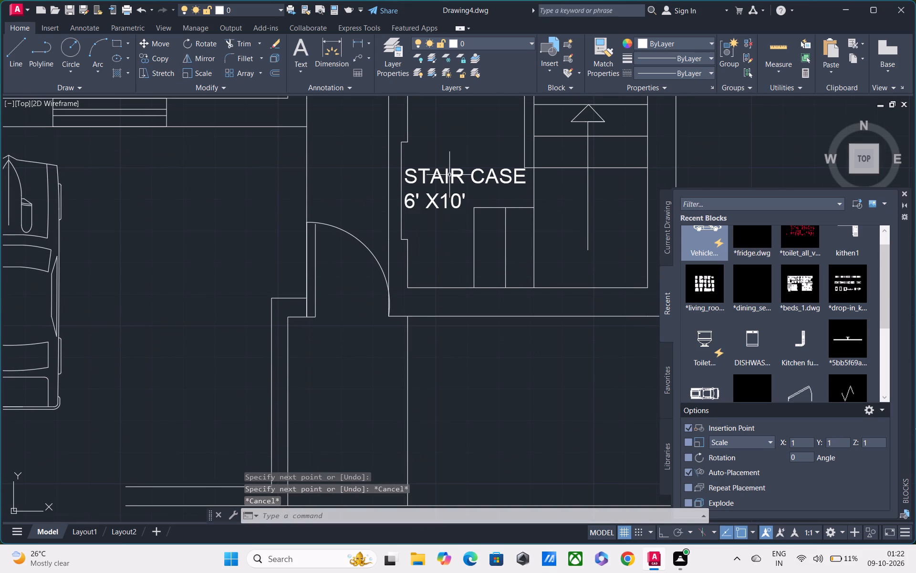
type("CO")
key("space")
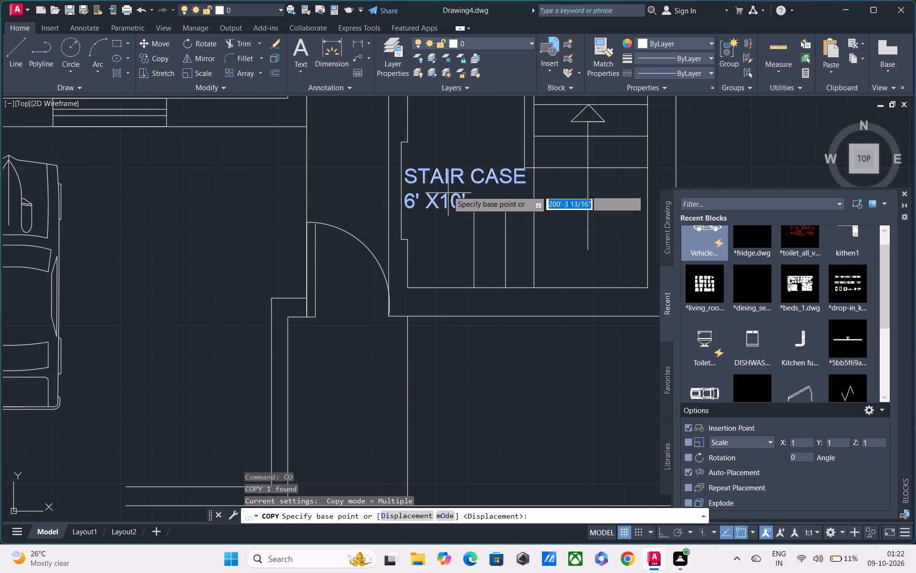
left_click(445, 178)
middle_click_drag(467, 387, 461, 275)
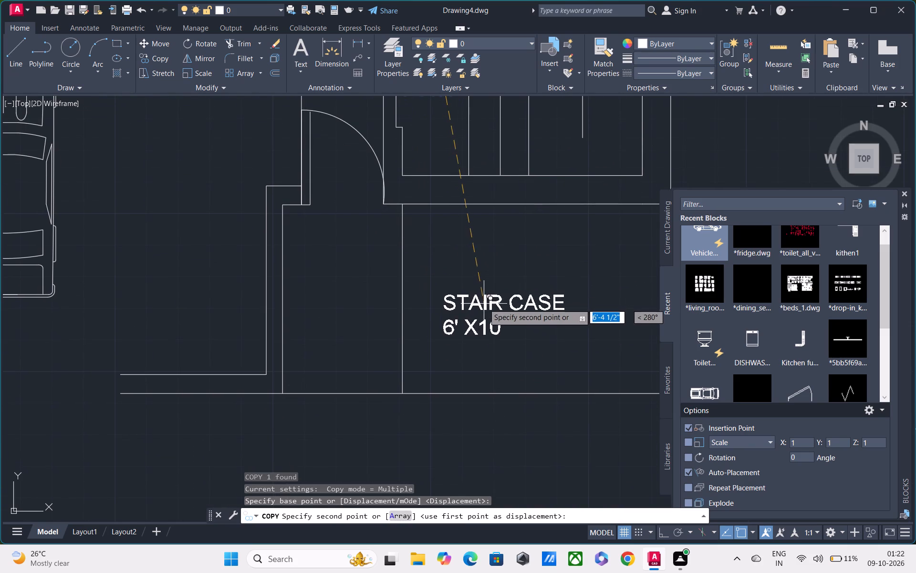
left_click(491, 296)
key("Escape")
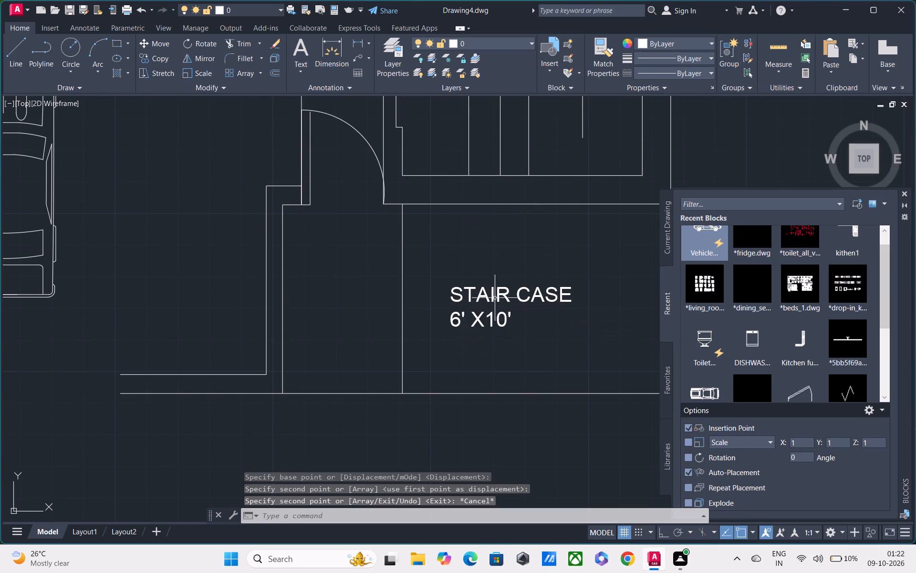
Replace the whole text of the copied label below the staircase with "VARANDAH".
double_click(495, 288)
left_click(518, 319)
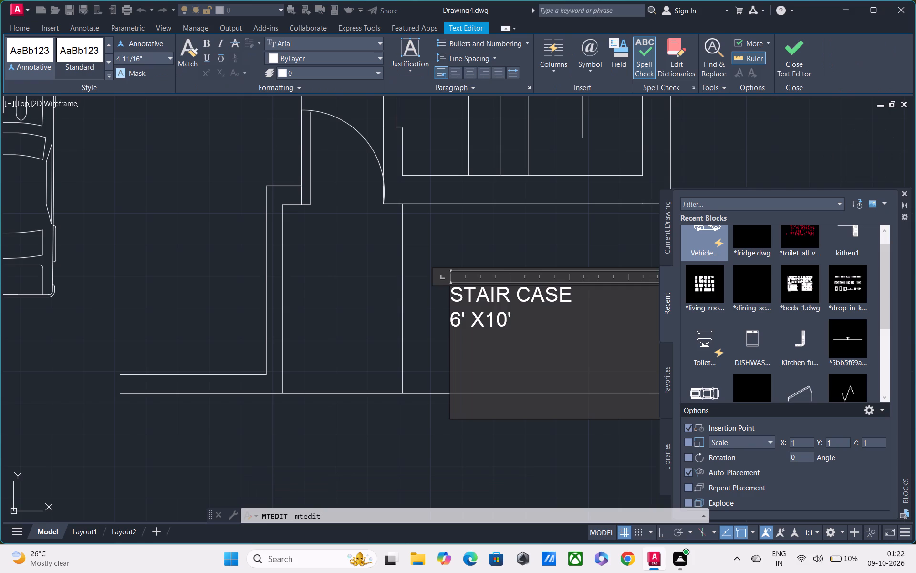
key("BackSpace")
key("BackSpace")
key("BackSpace")
key("BackSpace")
key("BackSpace")
key("BackSpace")
key("BackSpace")
key("BackSpace")
key("BackSpace")
key("BackSpace")
key("BackSpace")
key("BackSpace")
key("BackSpace")
key("BackSpace")
key("BackSpace")
key("BackSpace")
key("BackSpace")
key("BackSpace")
key("BackSpace")
key("BackSpace")
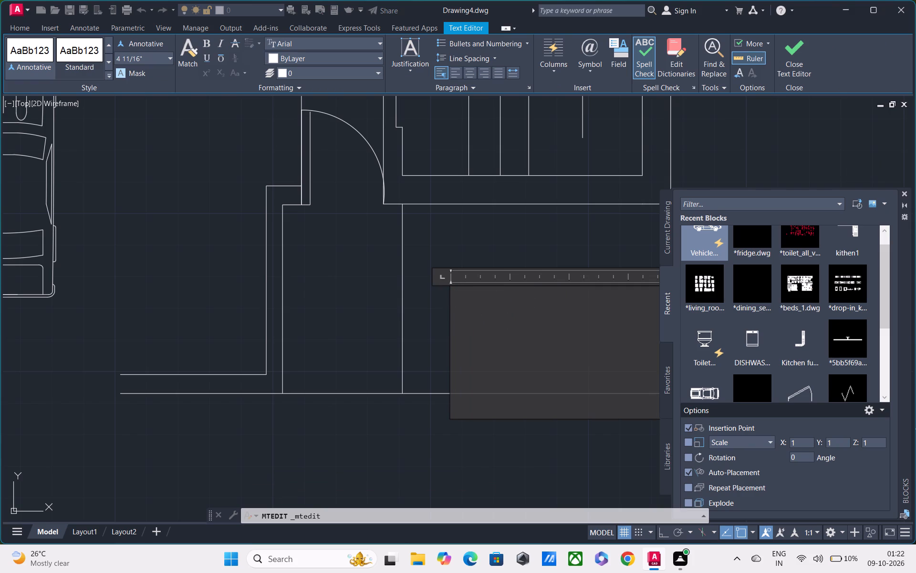
type("VARA")
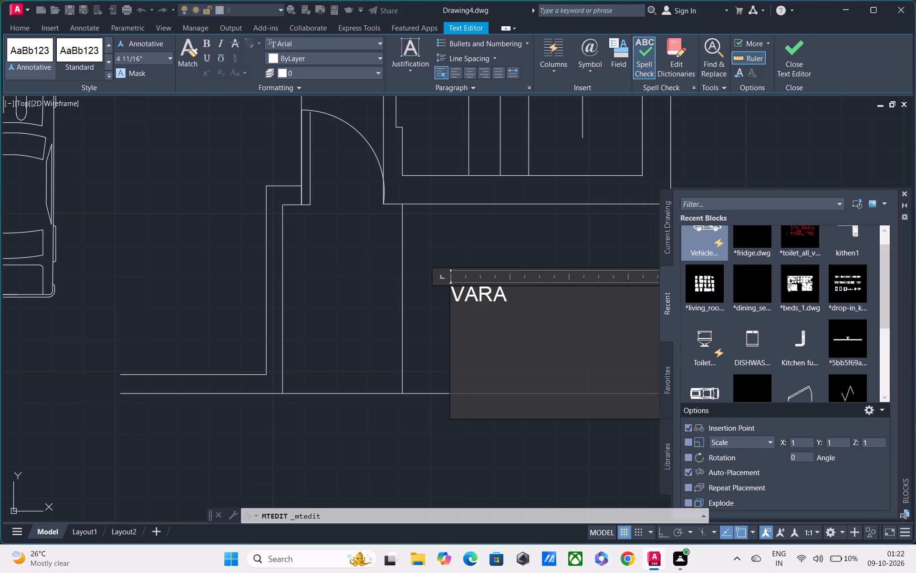
type("NDA")
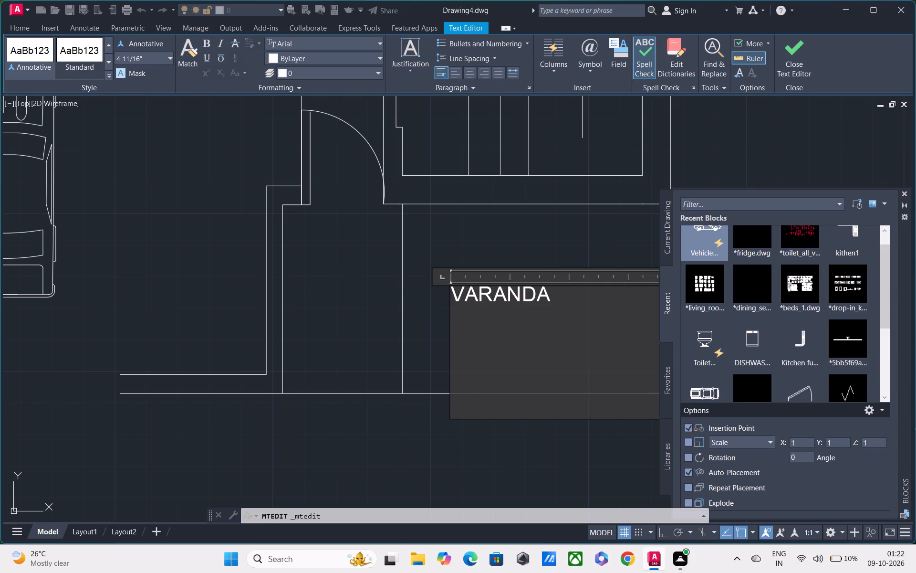
key("h")
left_click(511, 252)
Add the multiline text "GATE" at the opening in the front boundary wall below the car.
scroll(445, 293, "down", 2)
middle_click_drag(401, 344, 428, 321)
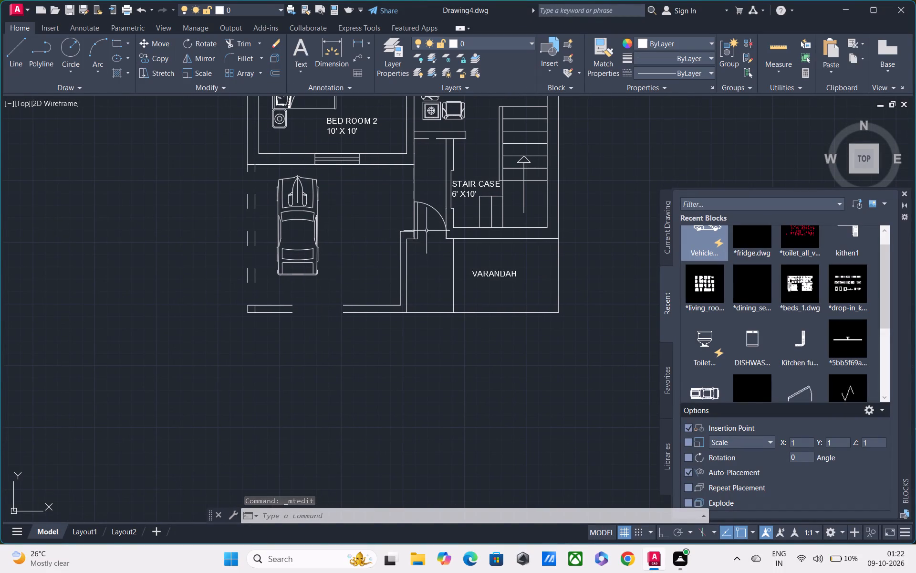
scroll(307, 297, "up", 1)
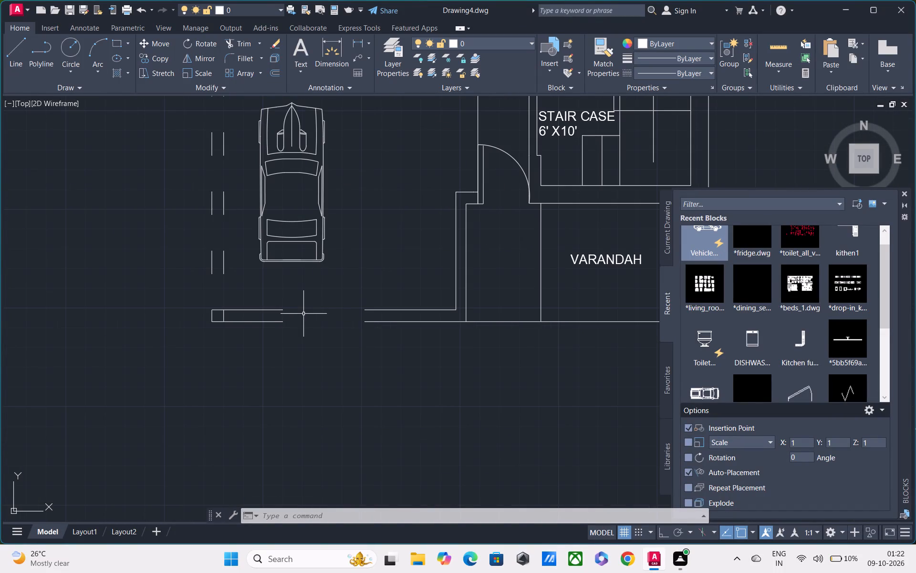
type("MT")
key("space")
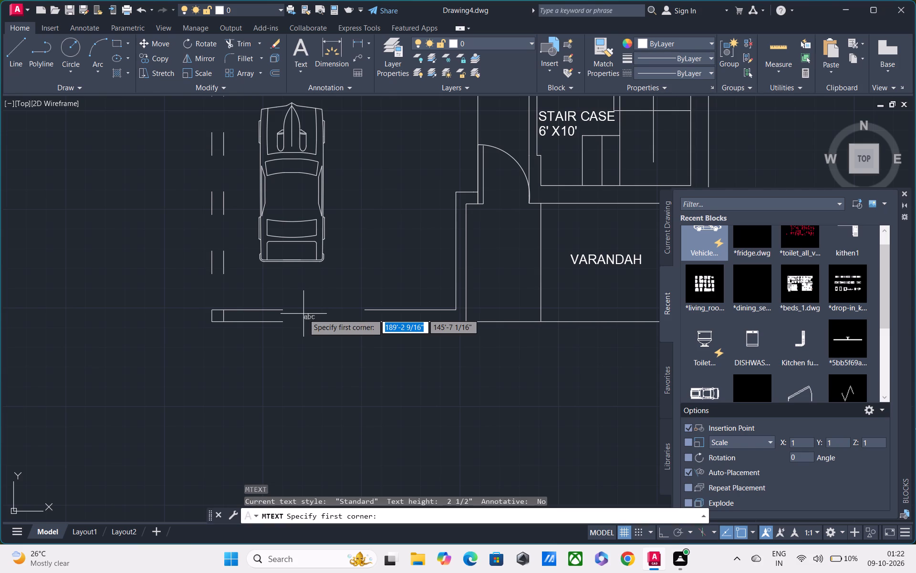
left_click(302, 305)
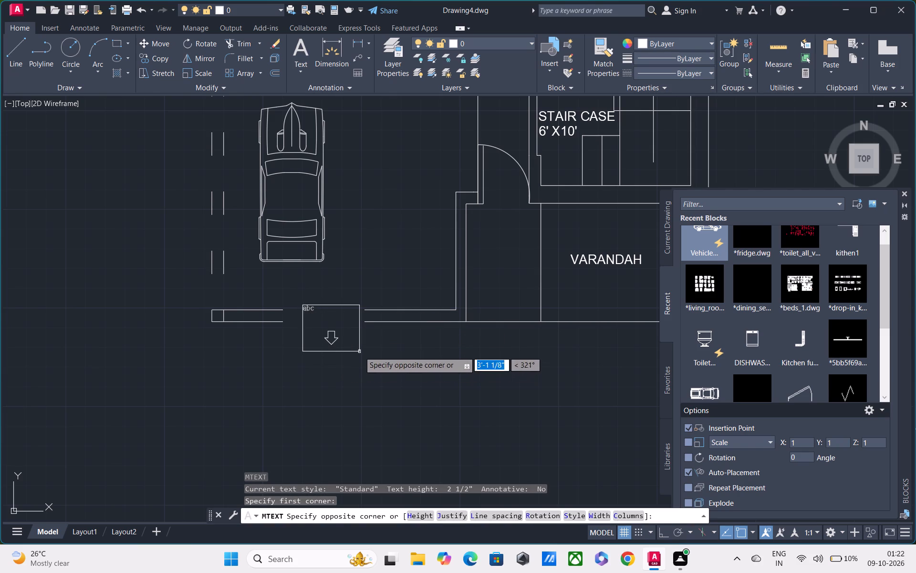
left_click(359, 351)
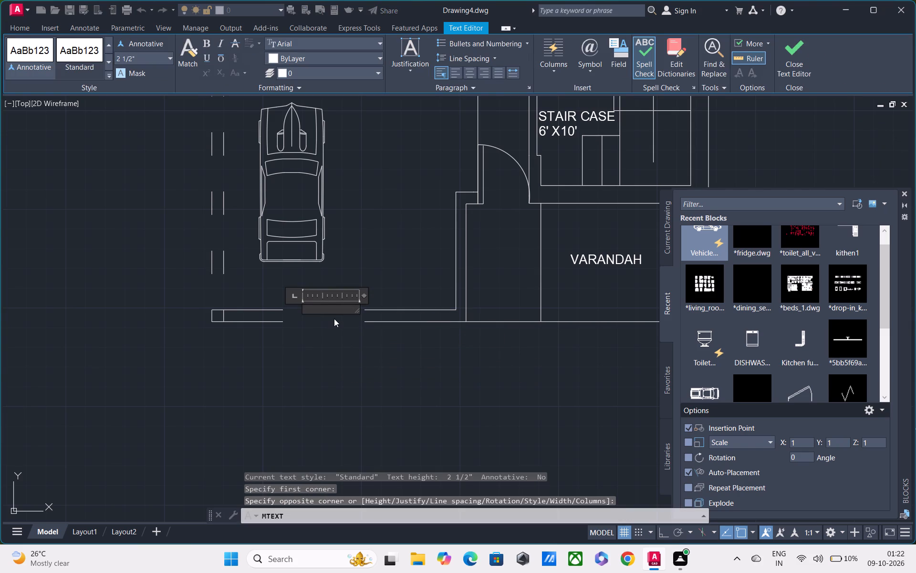
type("GATE")
key("space")
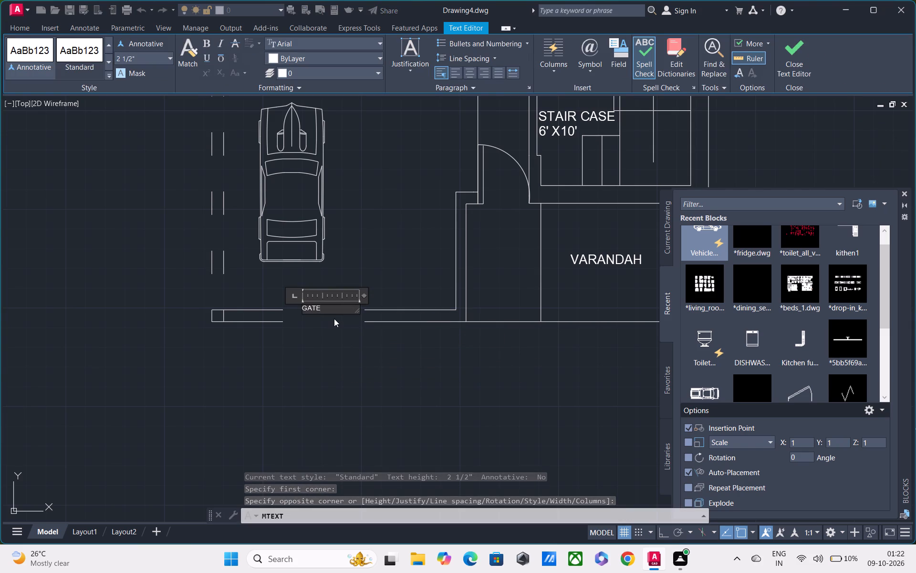
left_click(334, 268)
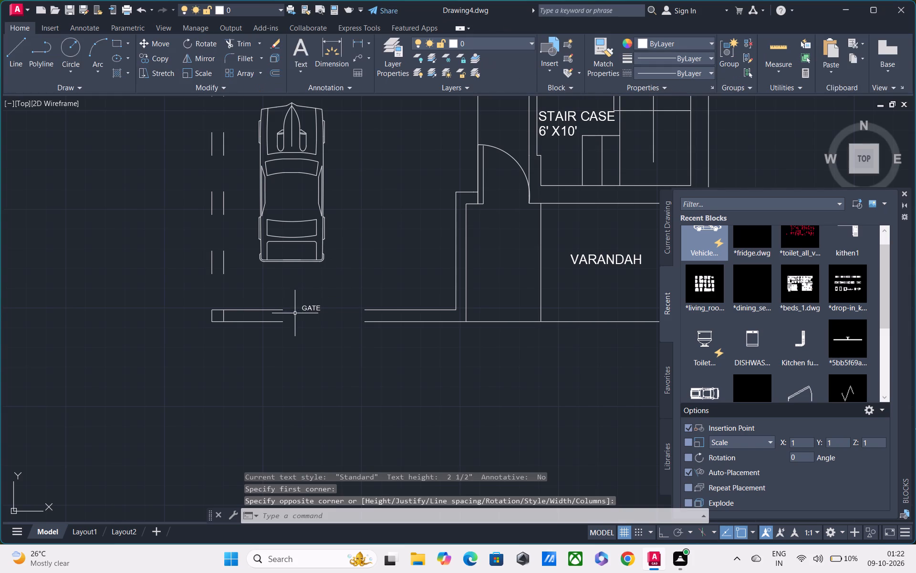
Scale up the GATE label until it spans most of the gate opening's width.
left_click(304, 310)
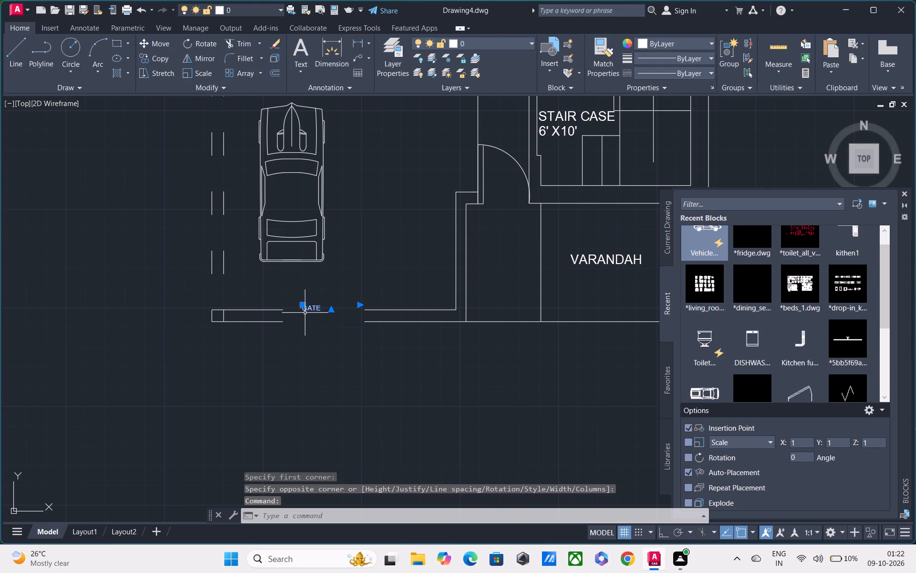
type("SC")
key("space")
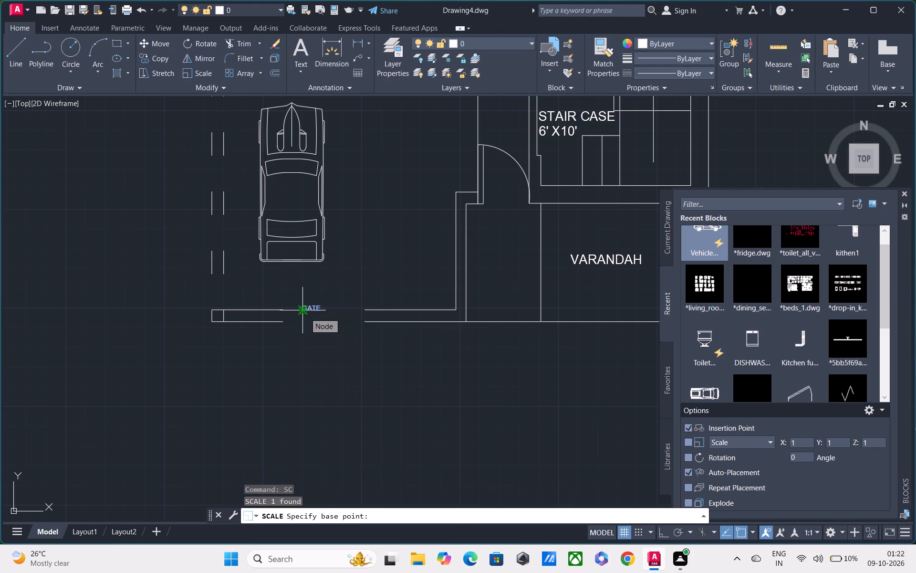
left_click(305, 313)
left_click(381, 277)
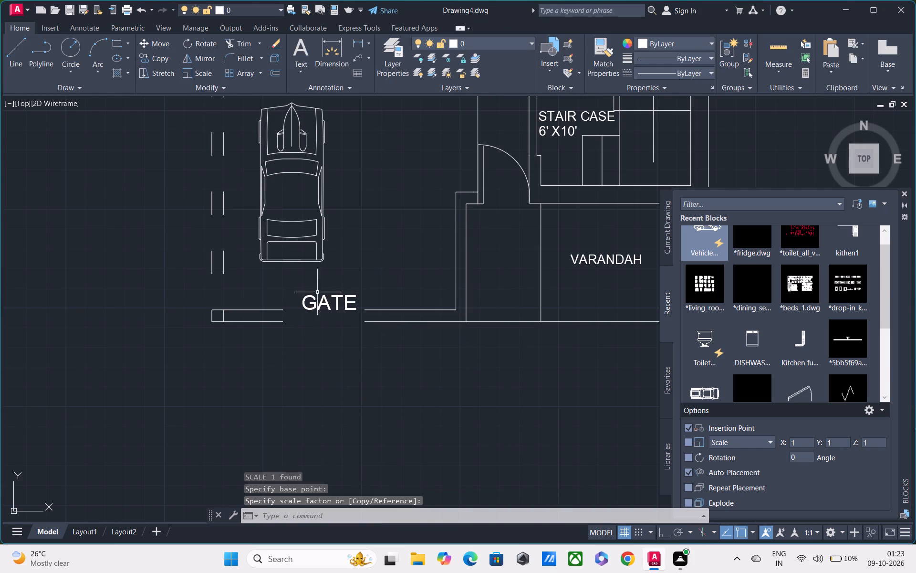
Move the enlarged GATE label to the middle of the gate opening, in line with the front boundary wall.
left_click(302, 289)
left_click(362, 321)
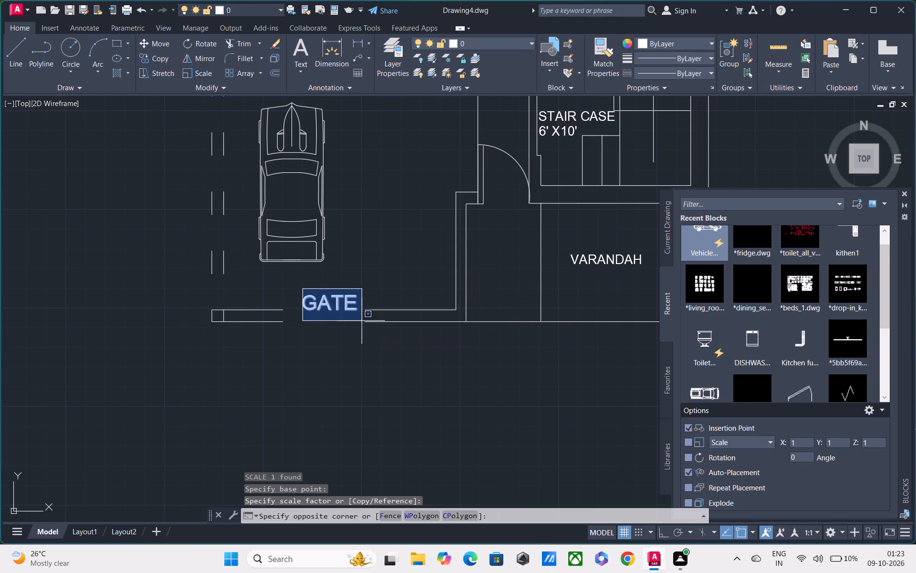
type("M")
key("space")
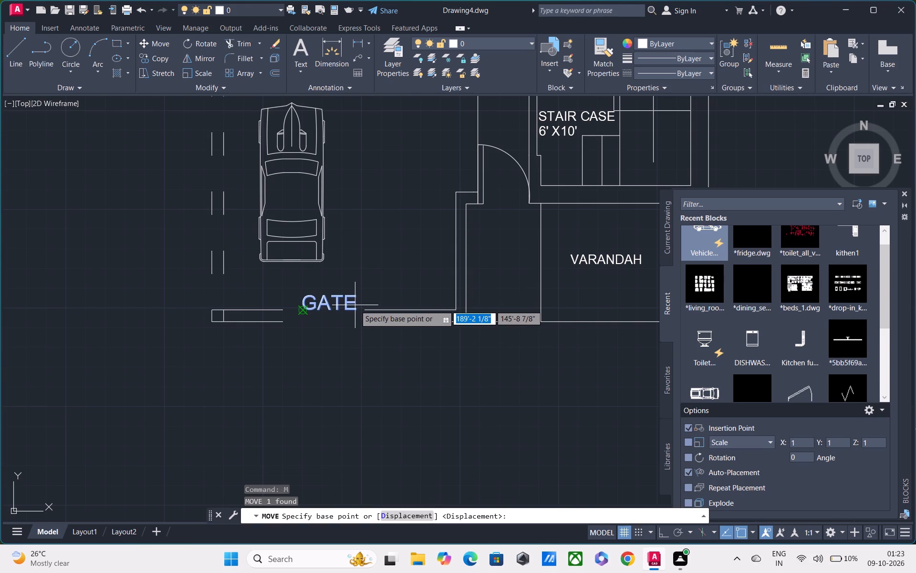
left_click(323, 307)
left_click(317, 318)
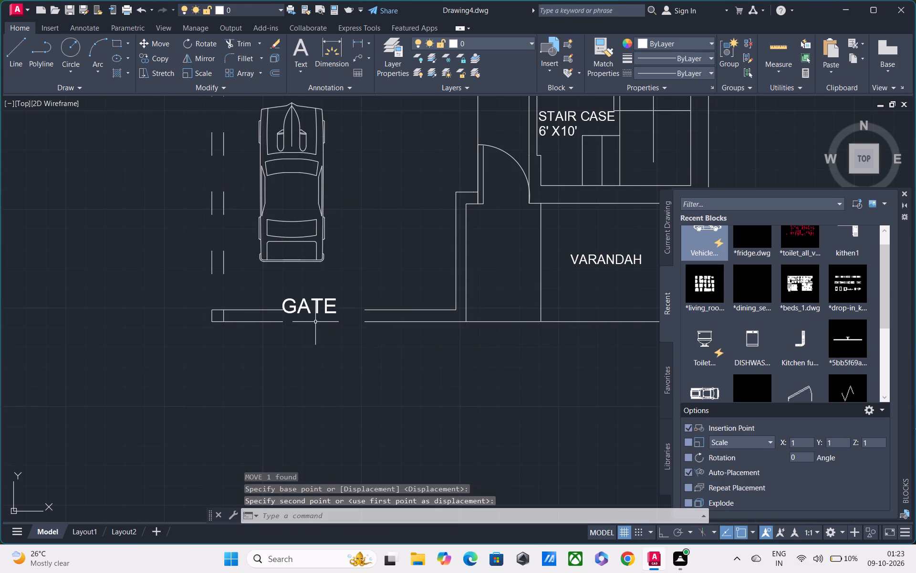
left_click(307, 308)
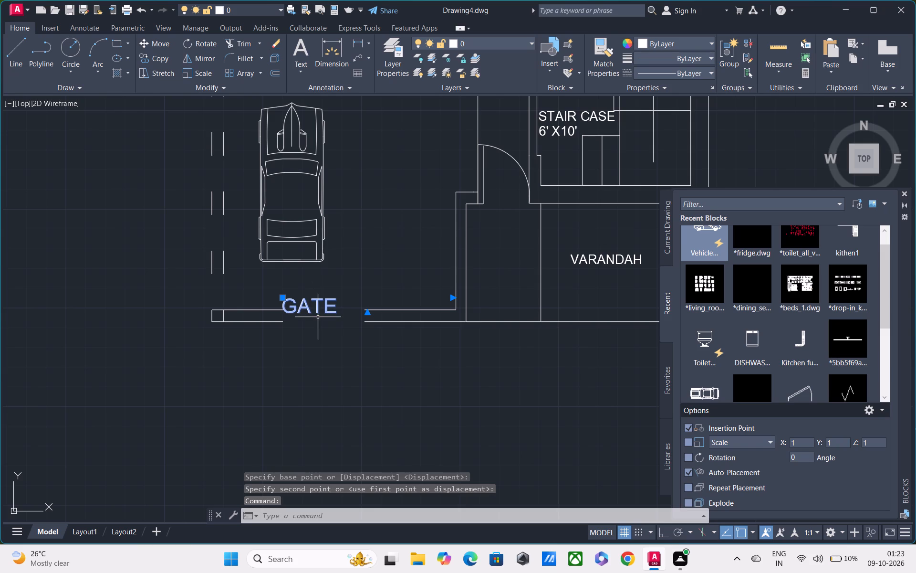
type("M")
key("space")
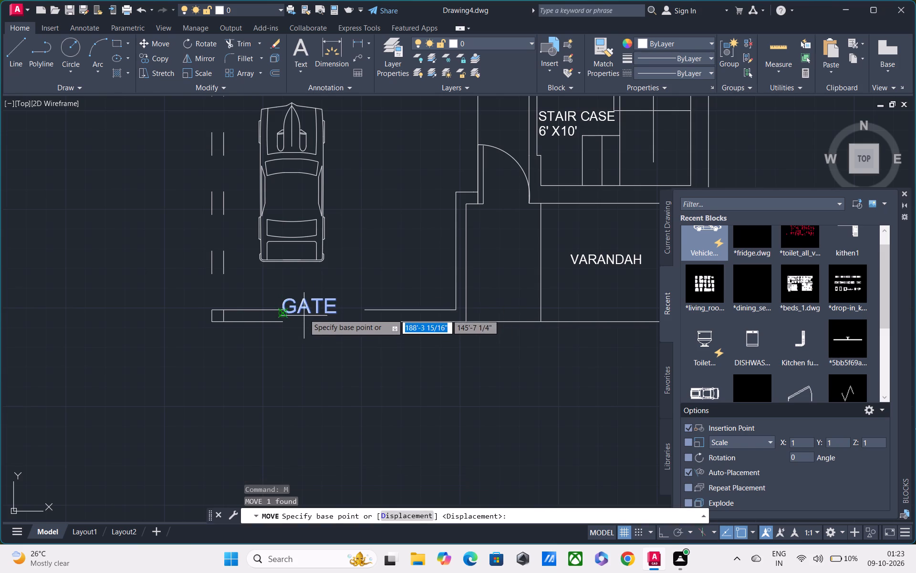
scroll(304, 312, "up", 3)
left_click(307, 307)
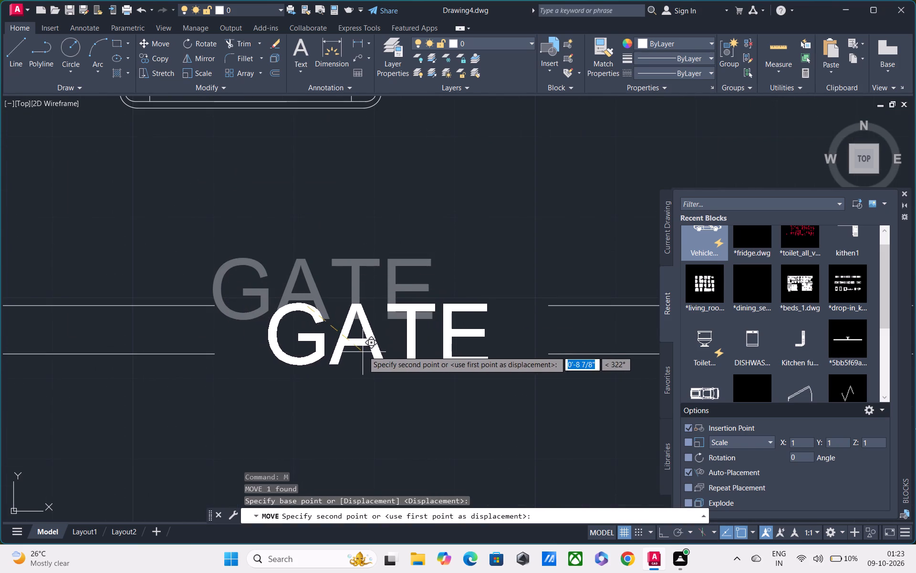
left_click(364, 350)
Add the multiline text "W1" in the empty space outside the plan, beside BED ROOM 2.
scroll(363, 342, "down", 3)
middle_click_drag(363, 311, 364, 341)
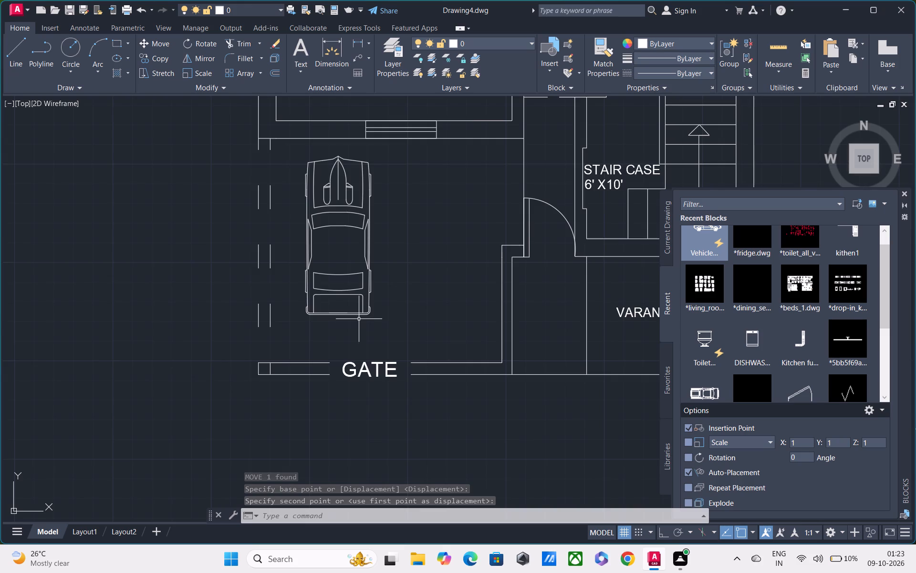
scroll(359, 323, "down", 2)
middle_click_drag(355, 334, 356, 395)
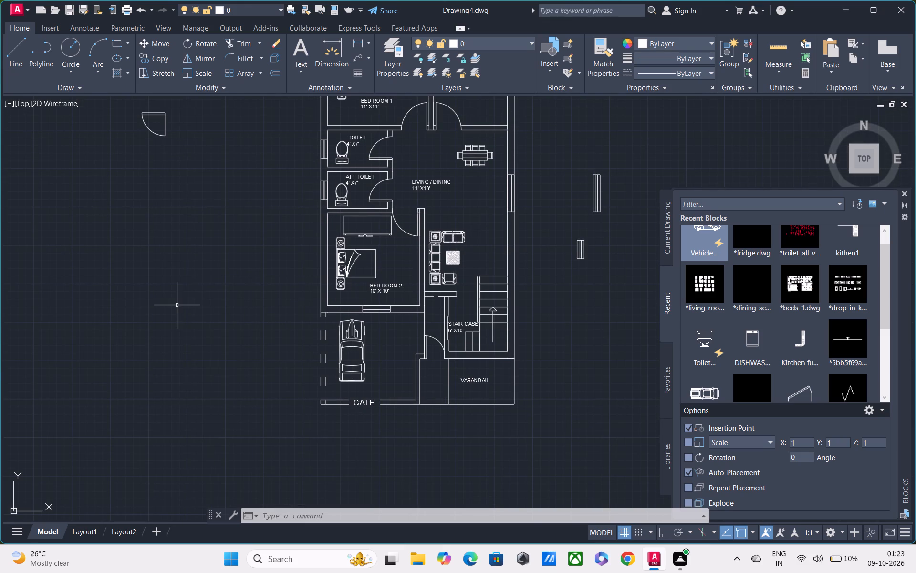
type(",T")
key("space")
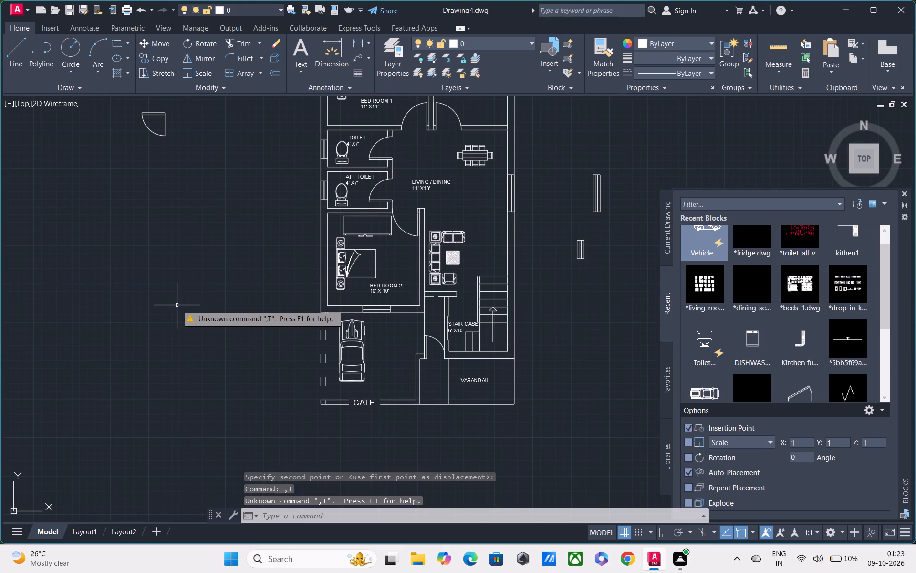
left_click_drag(177, 305, 179, 310)
left_click(249, 353)
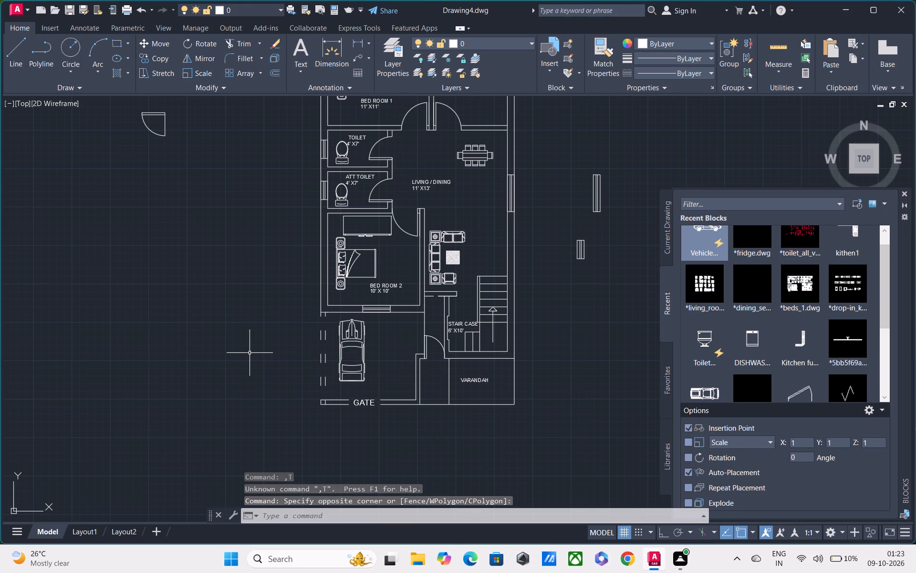
type("MT")
key("space")
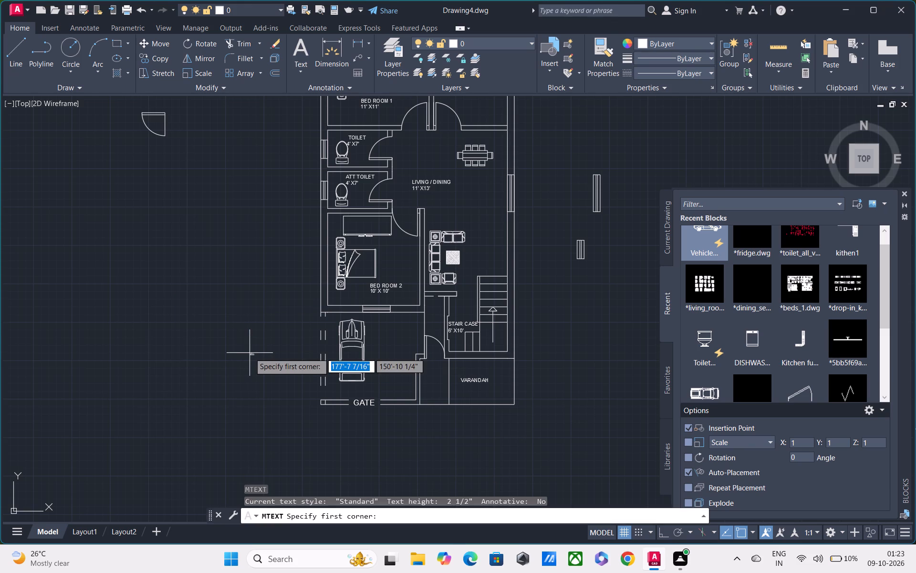
left_click(206, 297)
left_click(285, 343)
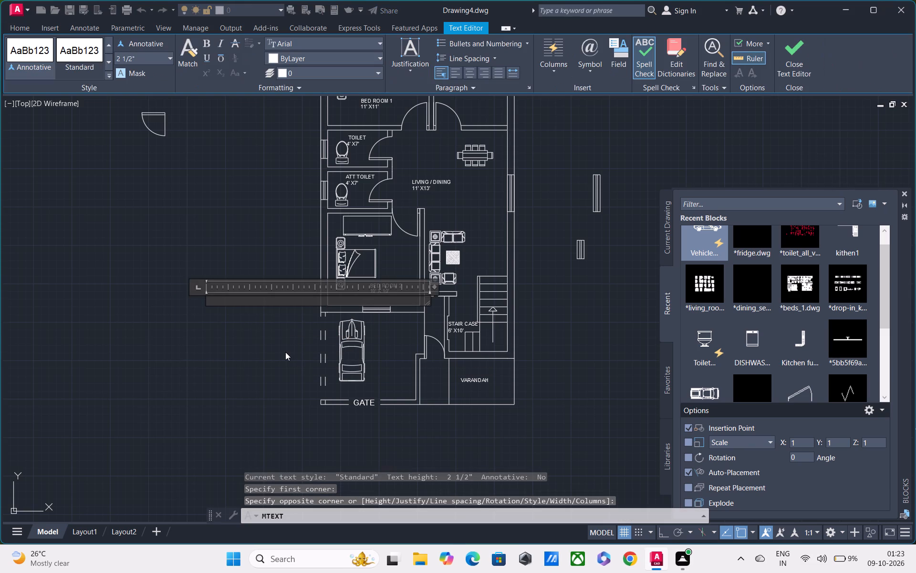
key("w")
key("1")
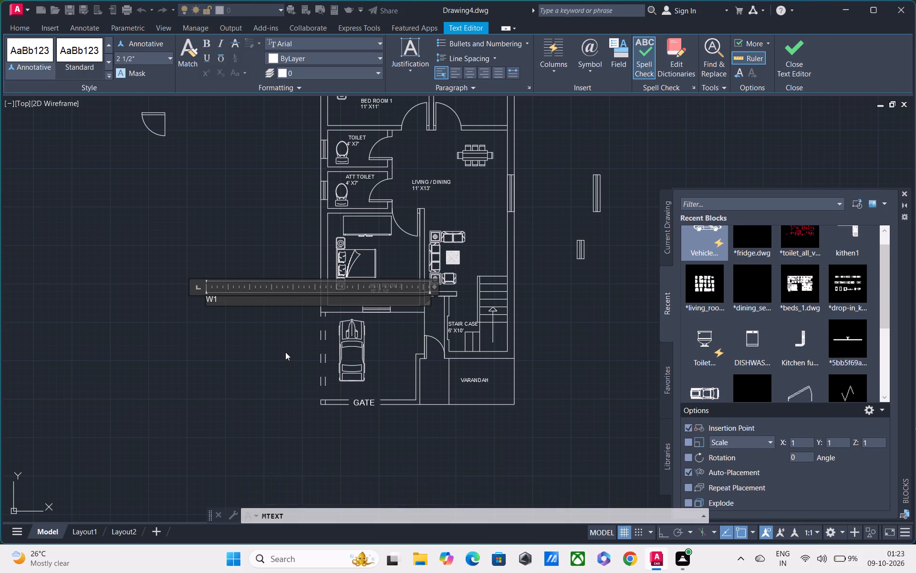
left_click(277, 349)
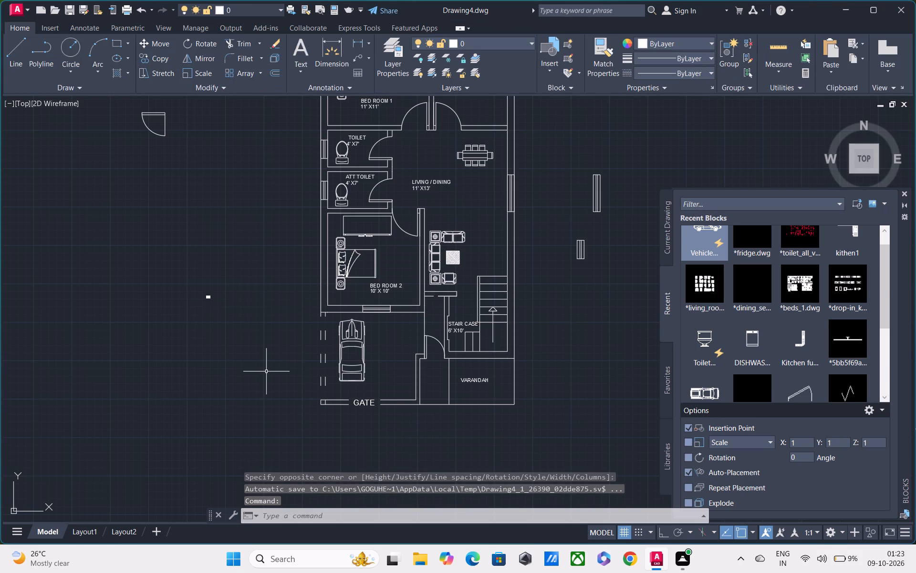
Scale up the W1 label by a factor of about 1.5.
scroll(232, 360, "up", 2)
middle_click_drag(243, 360, 279, 462)
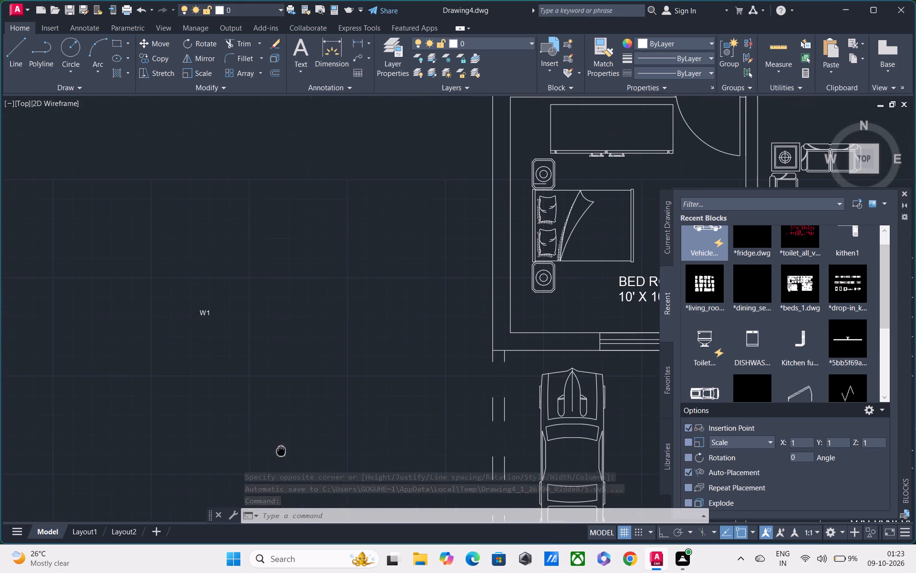
scroll(222, 309, "up", 1)
middle_click_drag(281, 416, 398, 449)
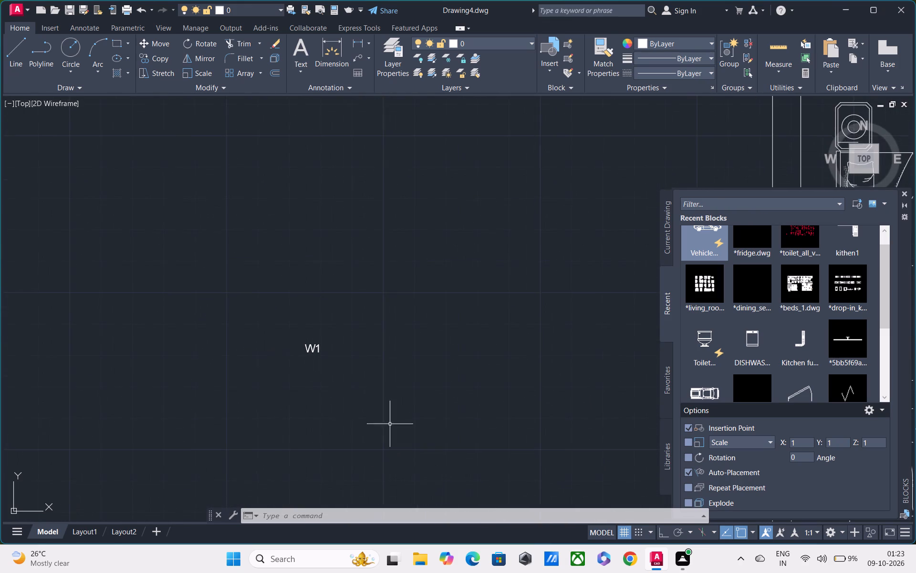
scroll(299, 343, "up", 1)
left_click_drag(291, 328, 438, 407)
left_click(438, 408)
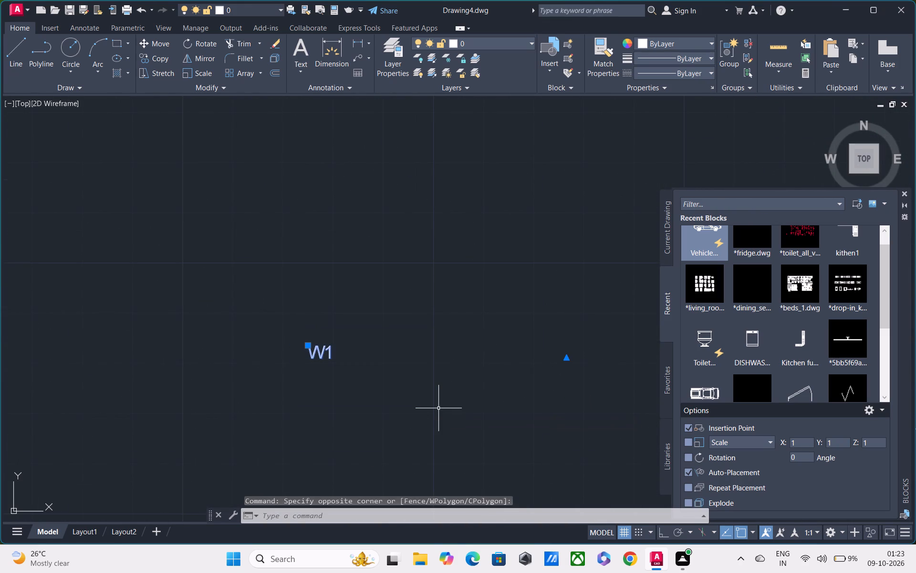
type("SC")
key("space")
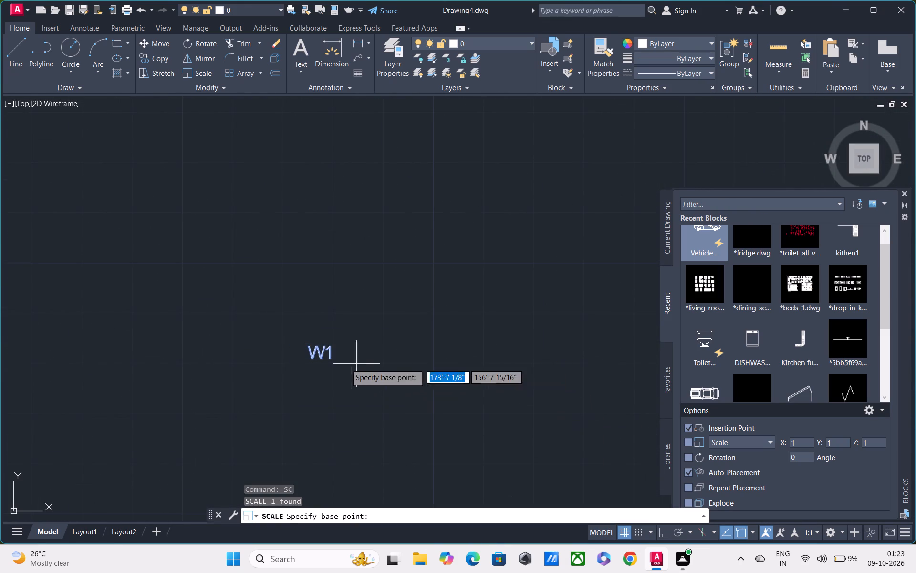
left_click(321, 363)
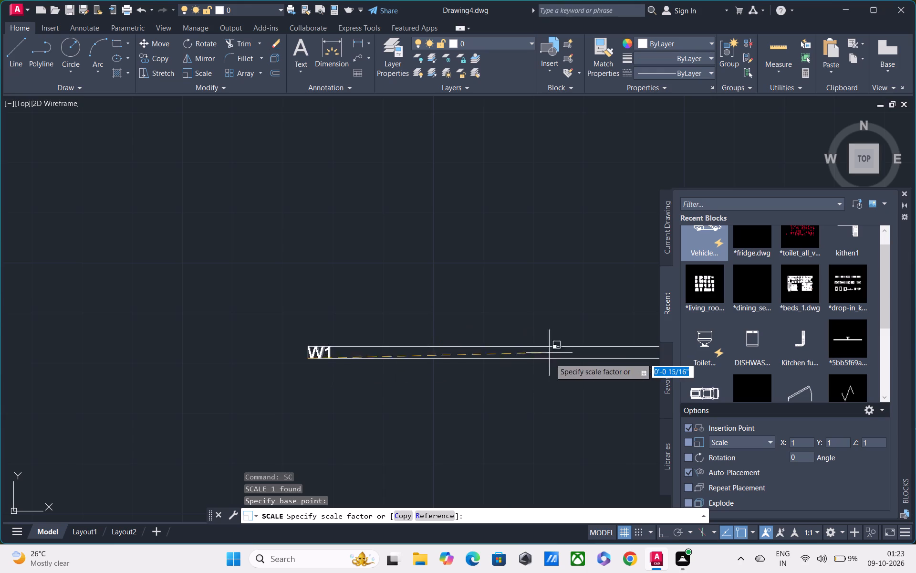
middle_click_drag(532, 363, 390, 285)
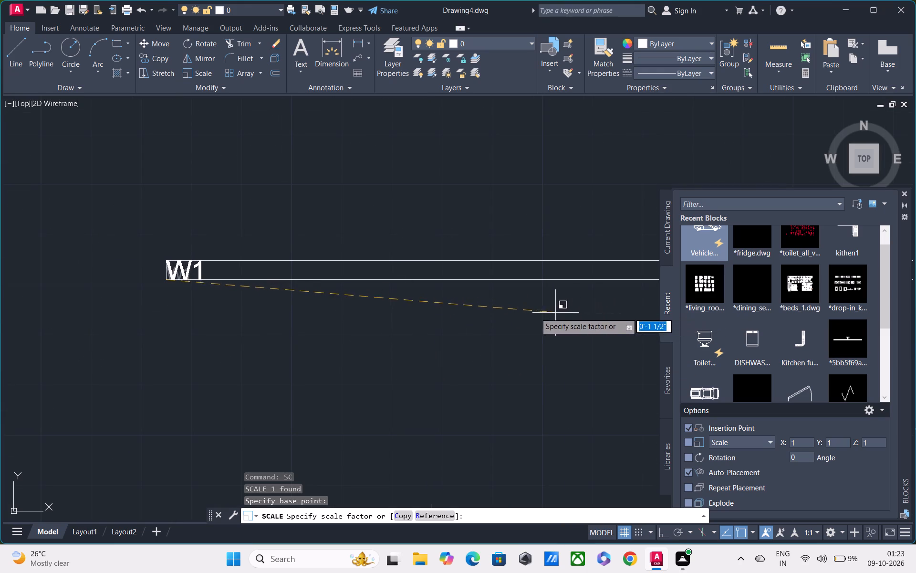
middle_click_drag(524, 310, 404, 286)
left_click(463, 296)
key("Escape")
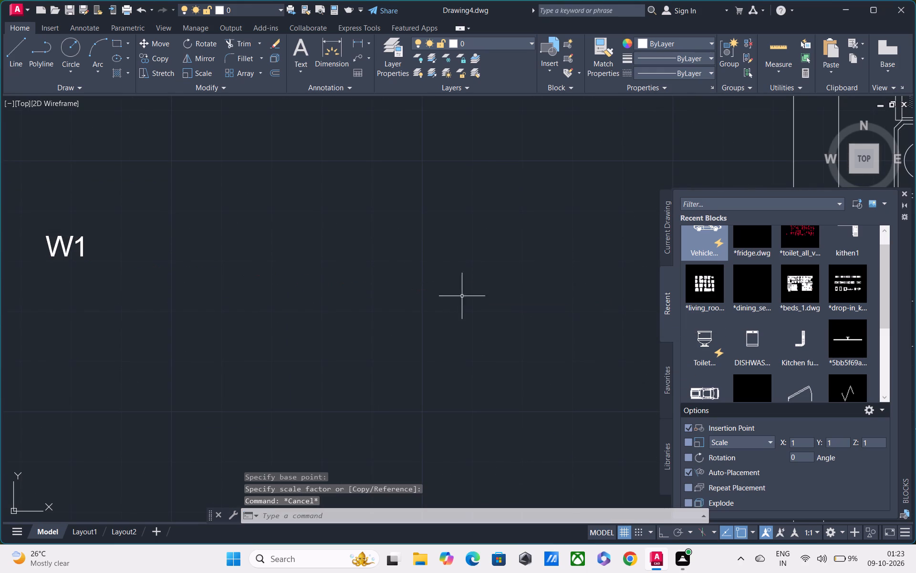
Copy the W1 label and place the first copy just below the BED ROOM 2 window.
middle_click_drag(182, 289, 356, 352)
left_click_drag(190, 292, 279, 339)
left_click(326, 361)
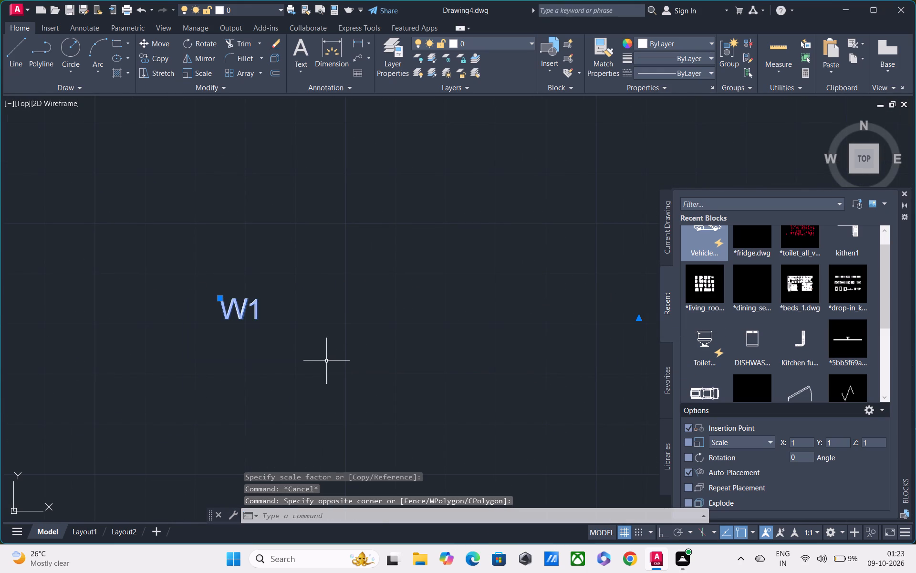
type("CO")
key("space")
scroll(326, 361, "up", 1)
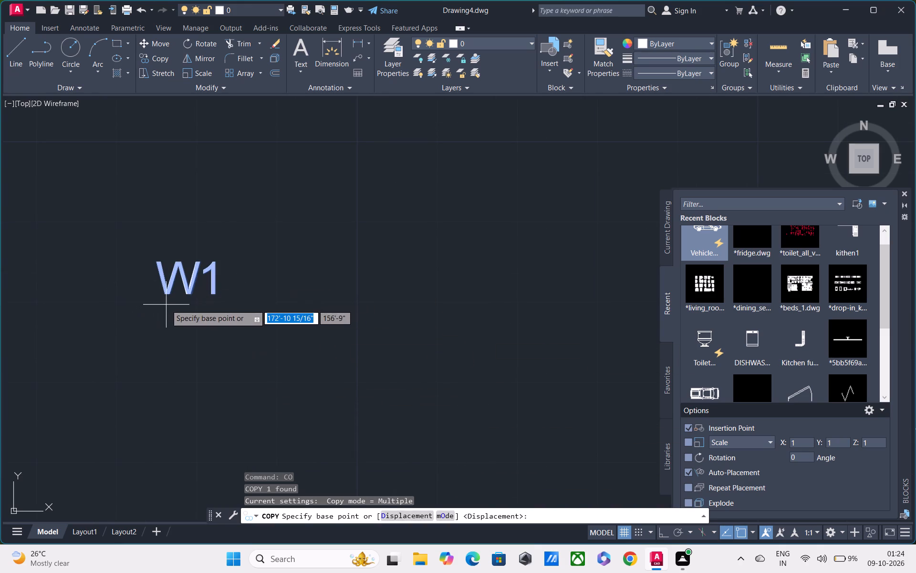
left_click(179, 285)
scroll(213, 396, "down", 3)
middle_click_drag(252, 387, 0, 225)
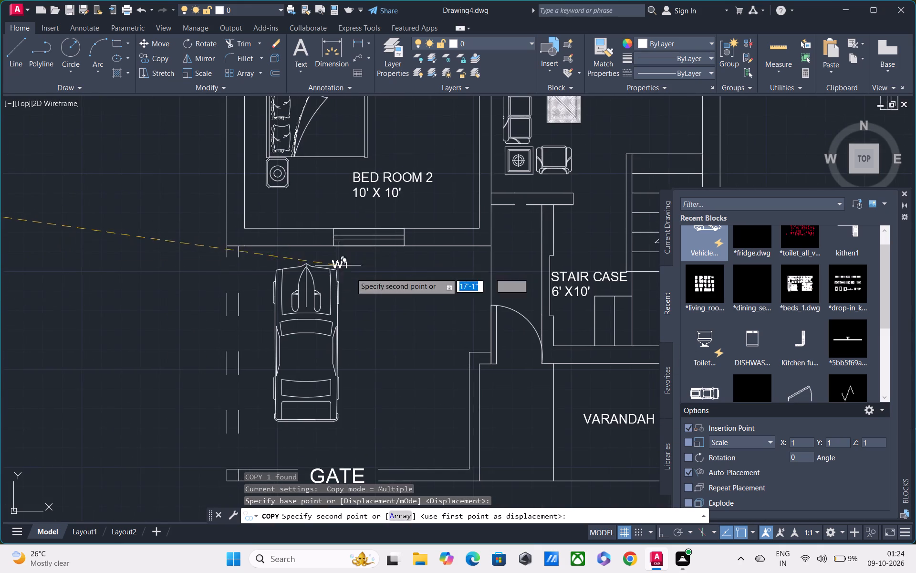
scroll(388, 278, "up", 2)
left_click(340, 226)
Place W1 copies outside the external wall beside the ATT TOILET window and the TOILET window.
middle_click_drag(389, 292, 511, 338)
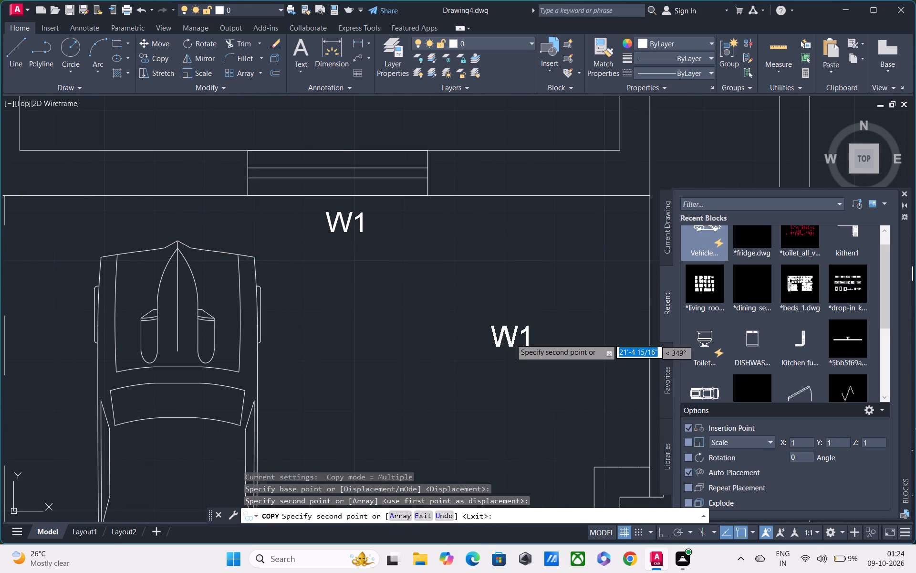
middle_click_drag(511, 338, 513, 338)
scroll(398, 322, "down", 1)
middle_click_drag(368, 318, 597, 369)
middle_click_drag(417, 309, 463, 493)
scroll(430, 410, "down", 3)
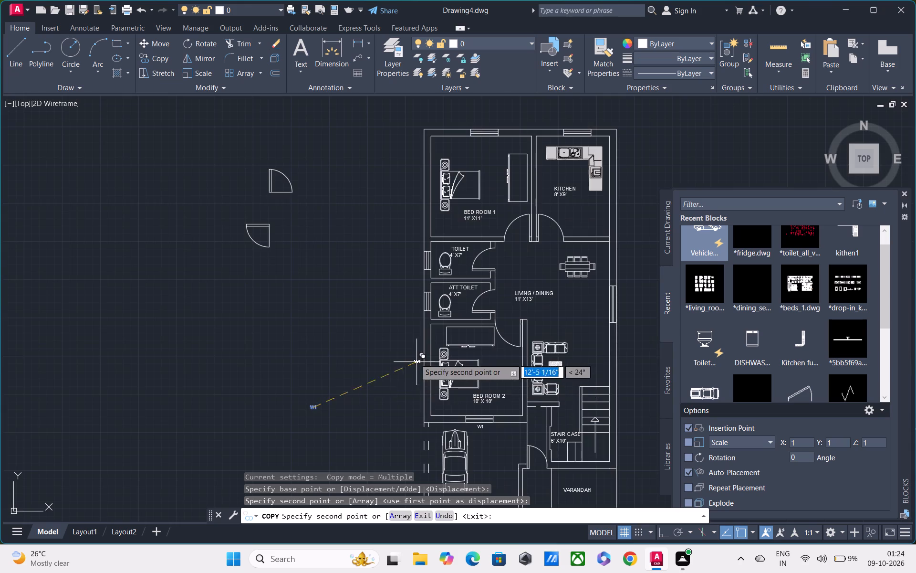
scroll(415, 332, "up", 2)
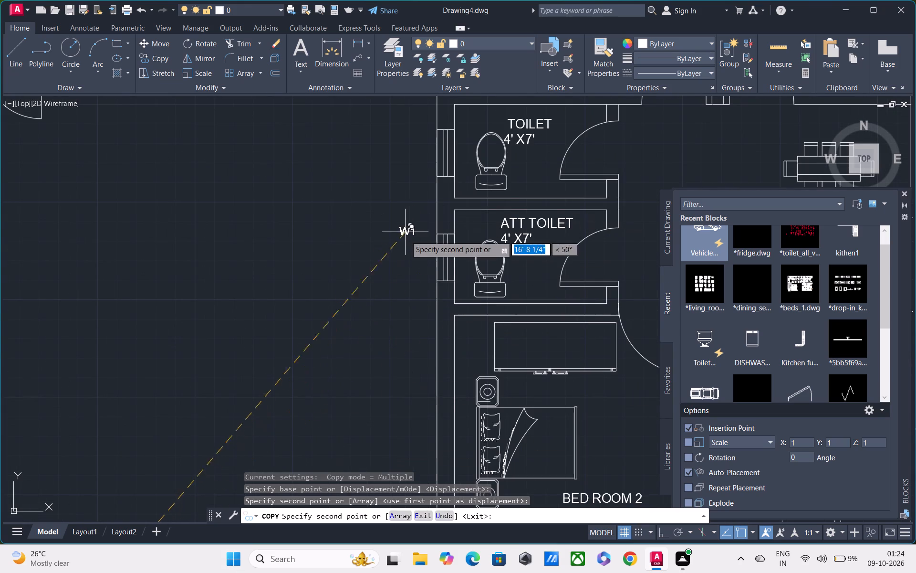
left_click(416, 258)
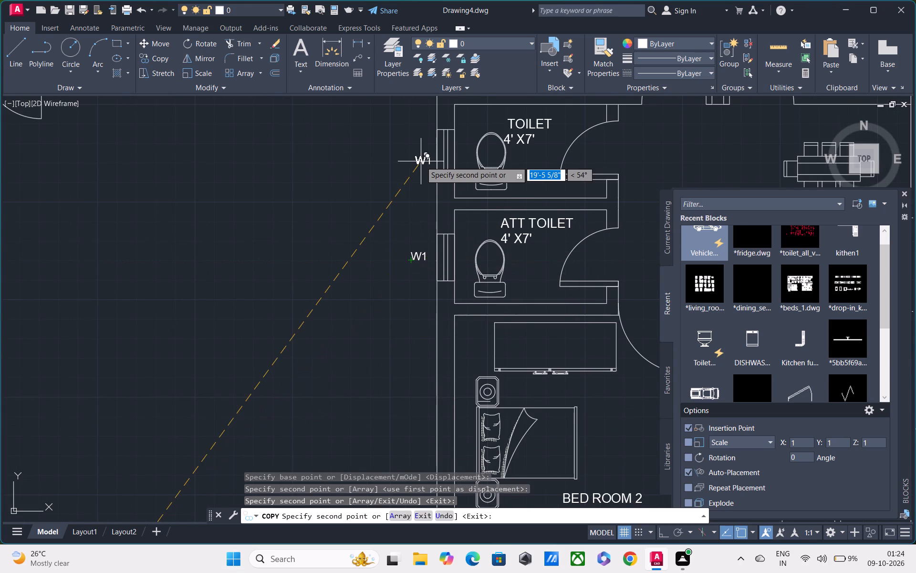
left_click(420, 161)
Place W1 copies just outside the plan above the BED ROOM 1 window and the KITCHEN window.
scroll(418, 179, "down", 3)
middle_click_drag(417, 205, 328, 406)
scroll(353, 297, "up", 3)
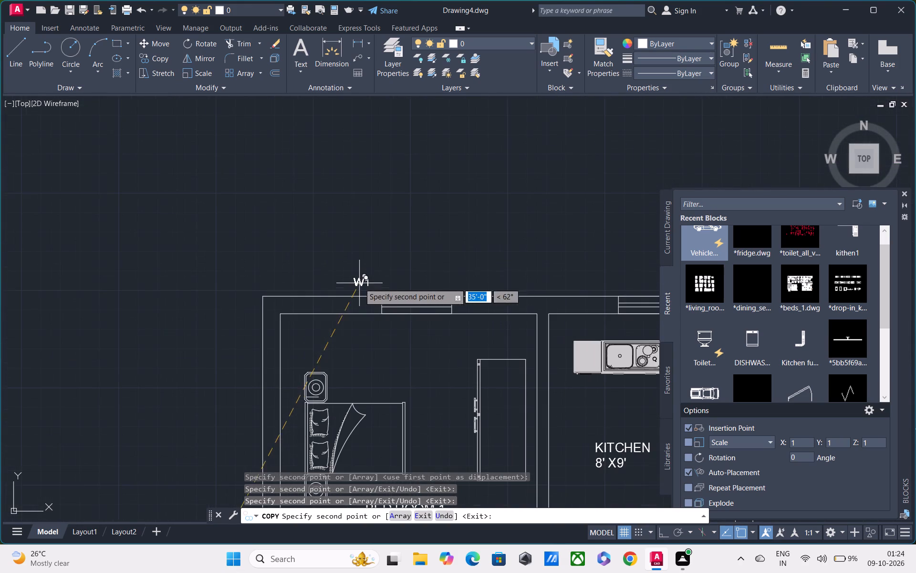
left_click(412, 281)
middle_click_drag(423, 301, 264, 297)
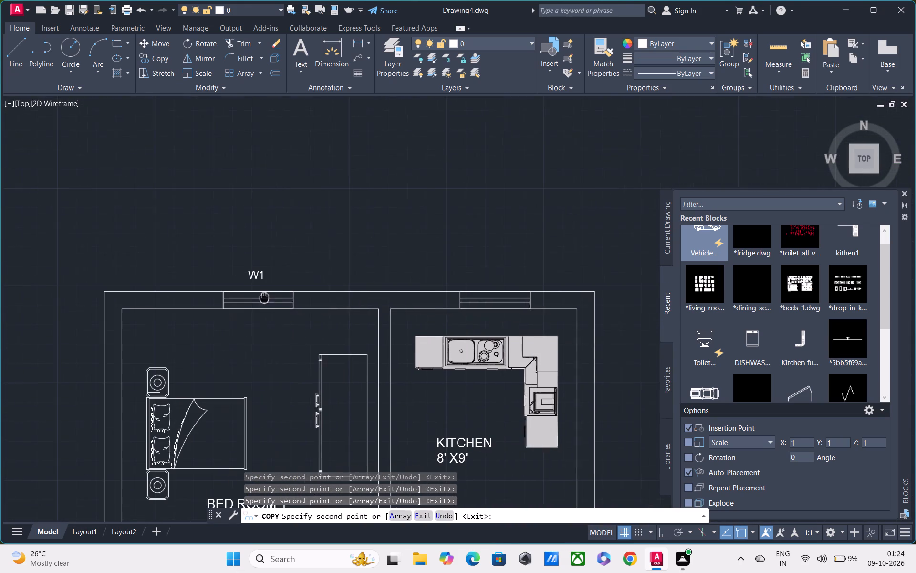
left_click(492, 273)
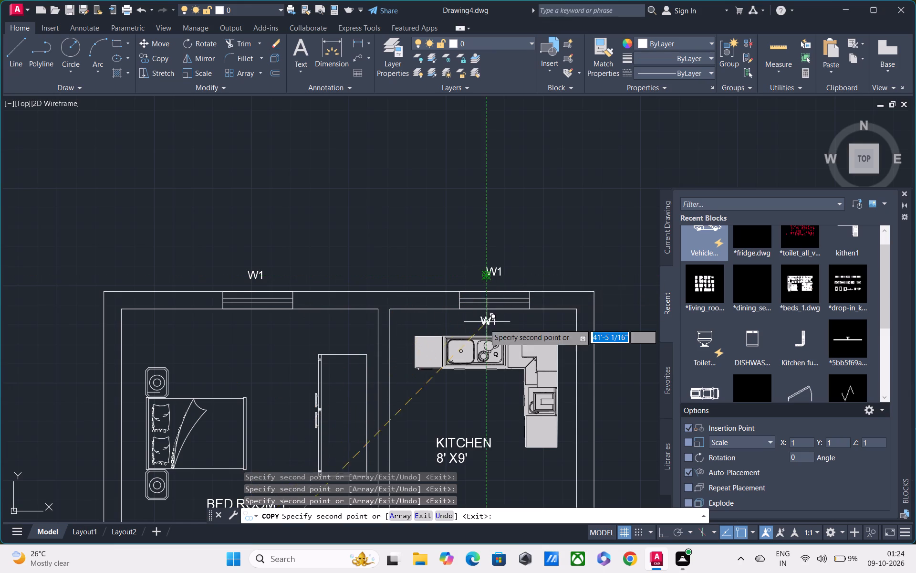
Place a W1 copy outside the LIVING / DINING window and finish copying.
middle_click_drag(478, 320, 351, 127)
scroll(351, 127, "down", 2)
scroll(405, 285, "up", 3)
left_click(395, 308)
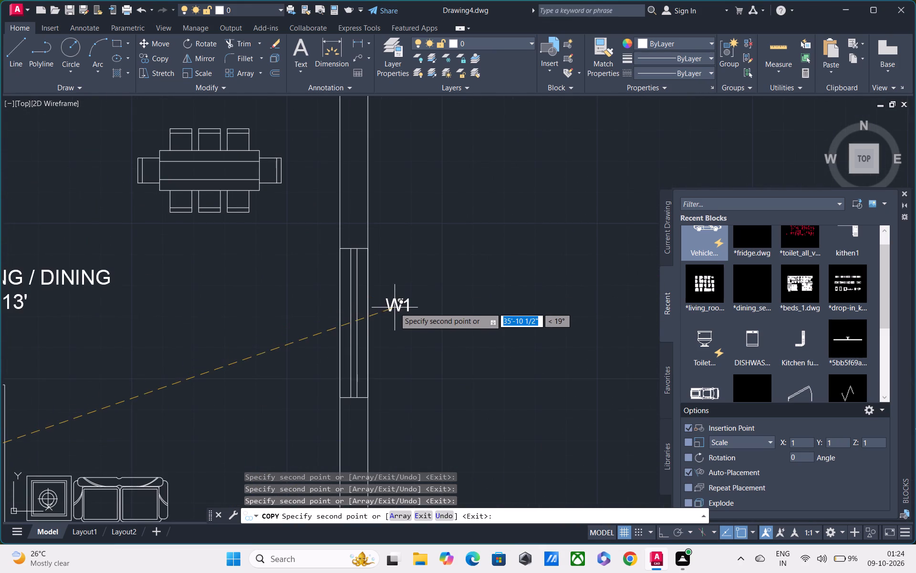
scroll(397, 322, "down", 4)
middle_click_drag(392, 398, 399, 237)
scroll(393, 253, "up", 4)
scroll(389, 256, "down", 4)
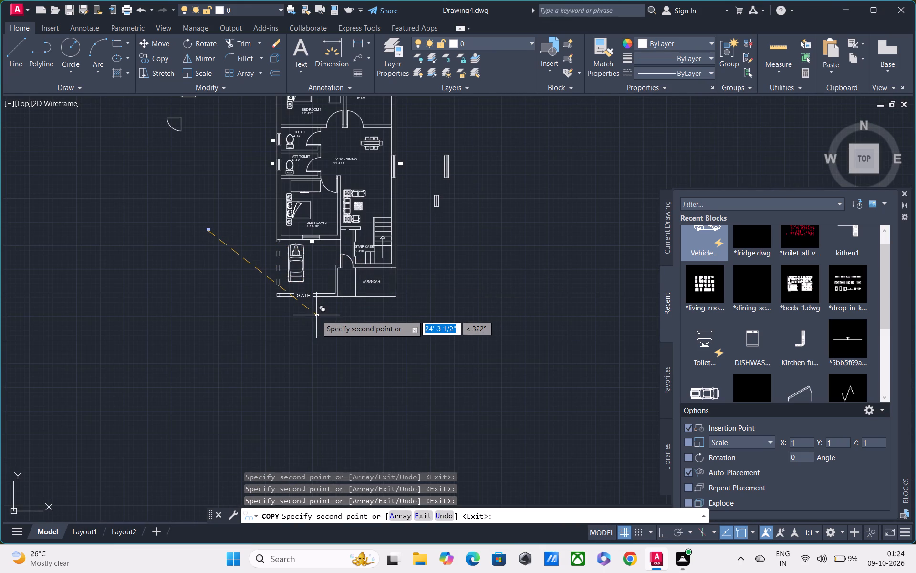
key("Escape")
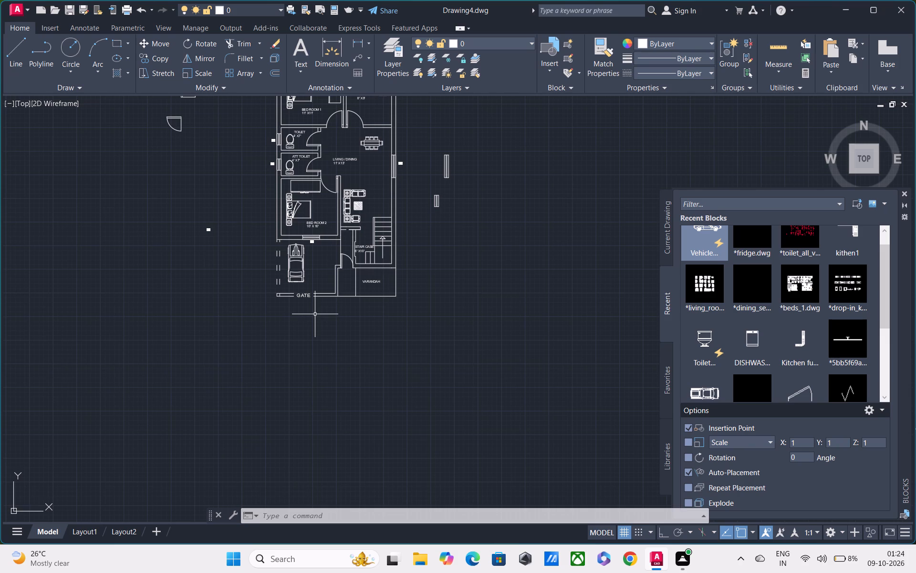
Draw a short line across the thickness of the front boundary wall, between the GATE opening and the wall corner beside the varandah.
scroll(315, 314, "up", 2)
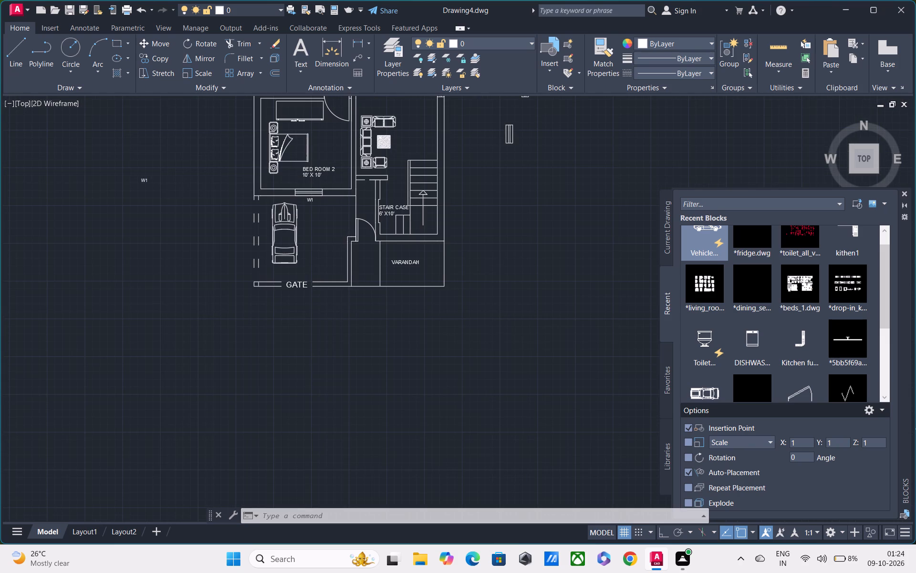
type("L")
key("space")
scroll(315, 313, "up", 1)
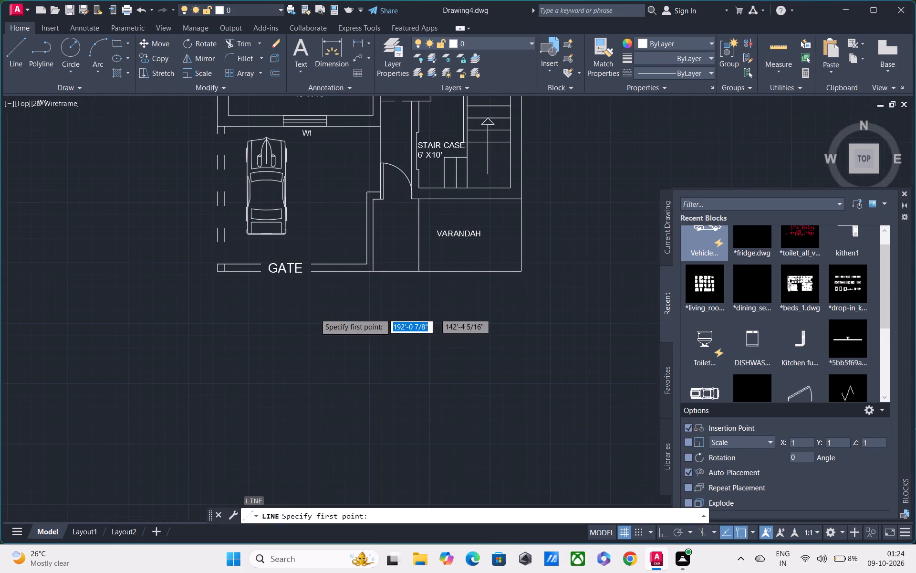
left_click_drag(386, 236, 386, 243)
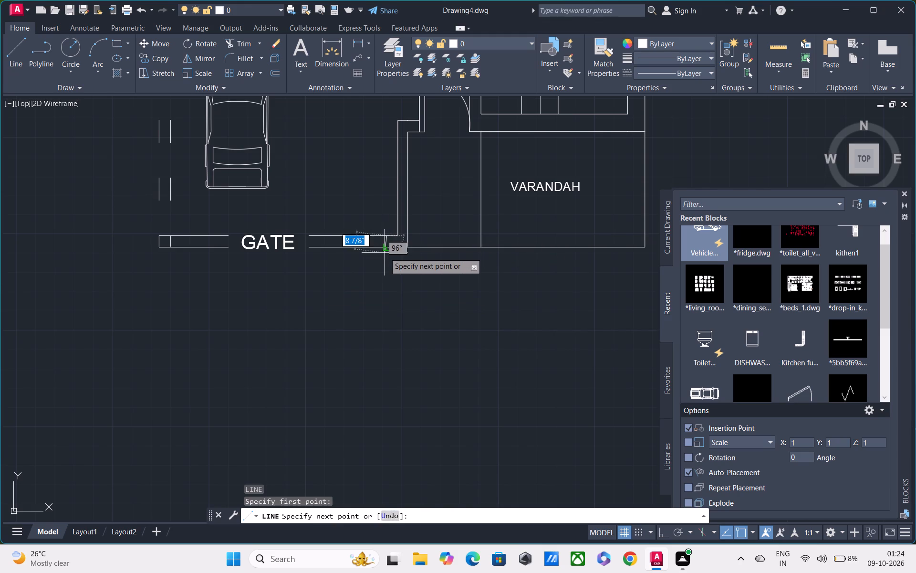
left_click(387, 248)
key("Escape")
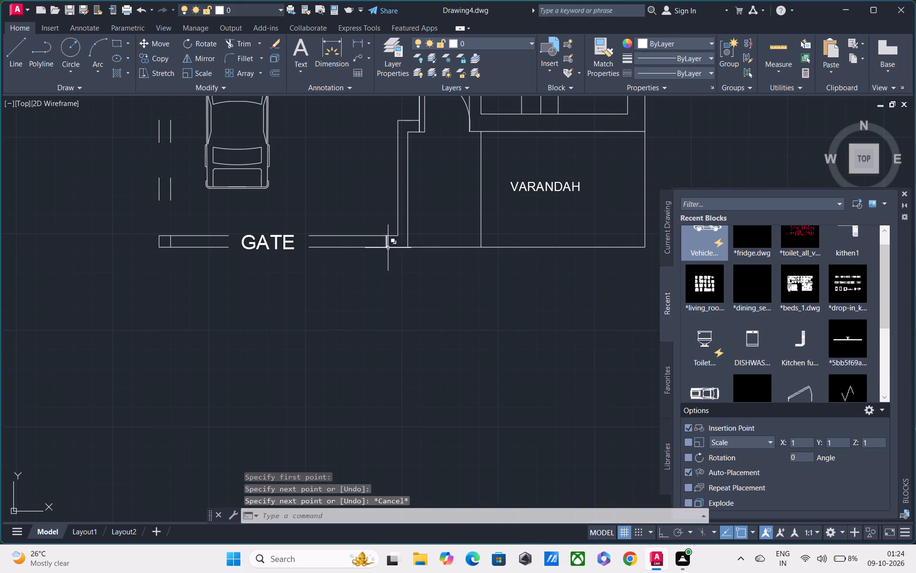
Draw a horizontal line about 6" long to close the gap in the lower edge of the wall between the sofa set and the entrance.
scroll(392, 245, "down", 2)
scroll(401, 172, "up", 2)
scroll(399, 242, "up", 1)
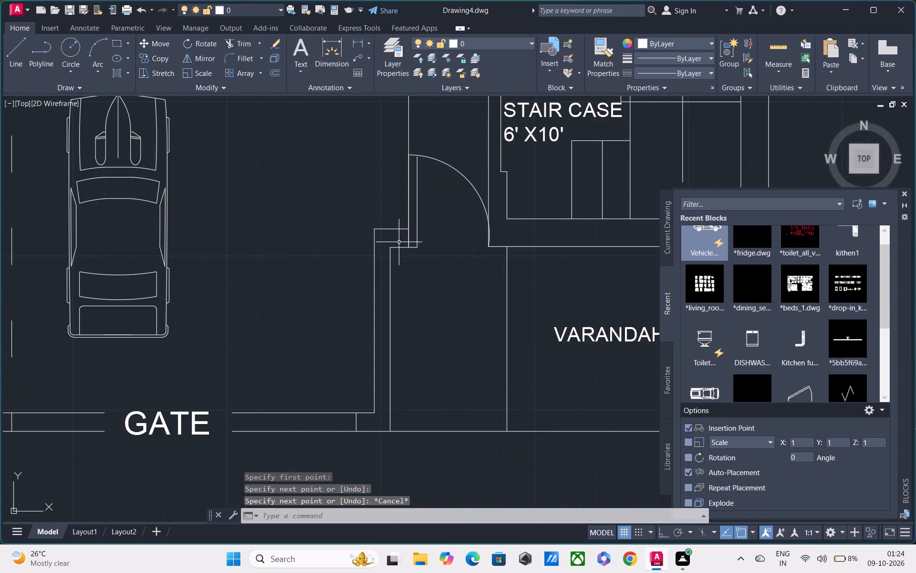
scroll(398, 243, "down", 2)
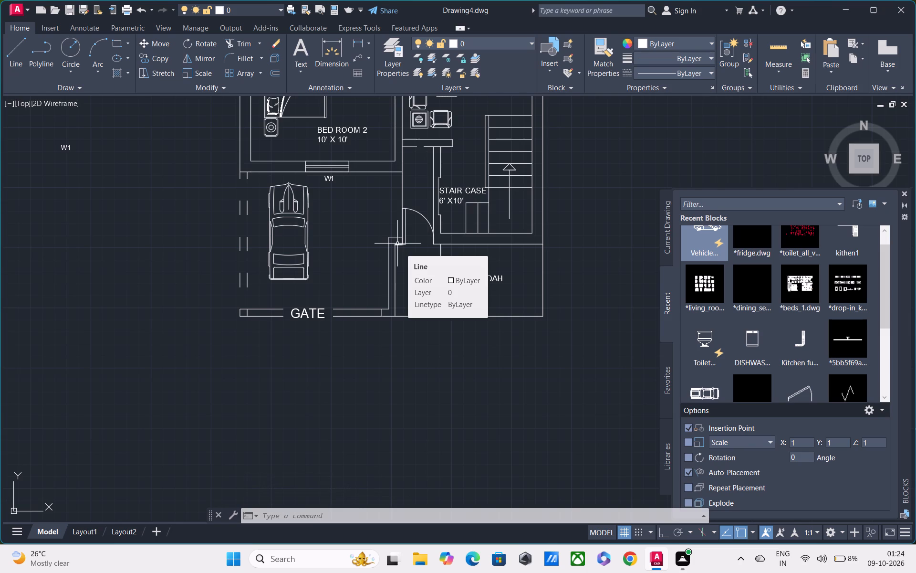
type("L")
key("space")
middle_click_drag(407, 230, 395, 302)
scroll(402, 250, "up", 3)
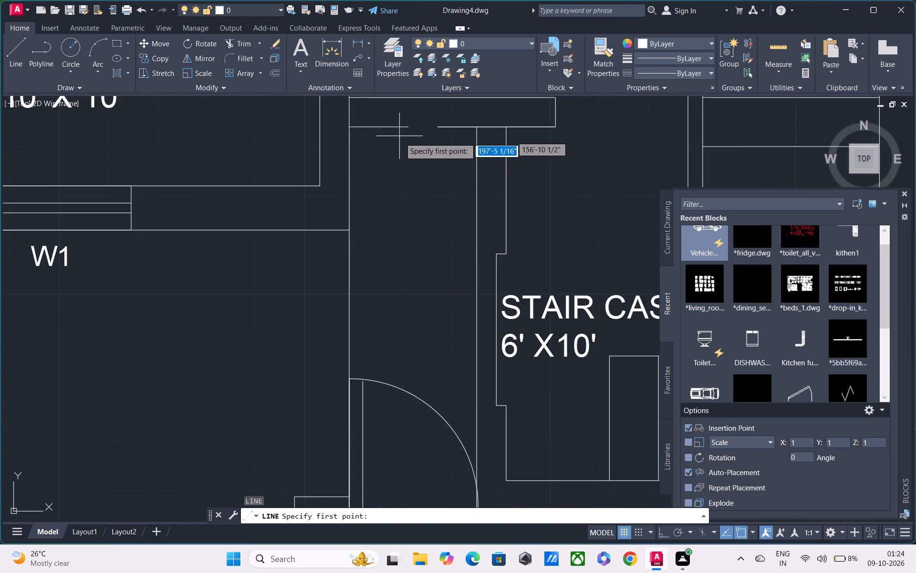
middle_click_drag(430, 430, 402, 525)
scroll(429, 443, "down", 1)
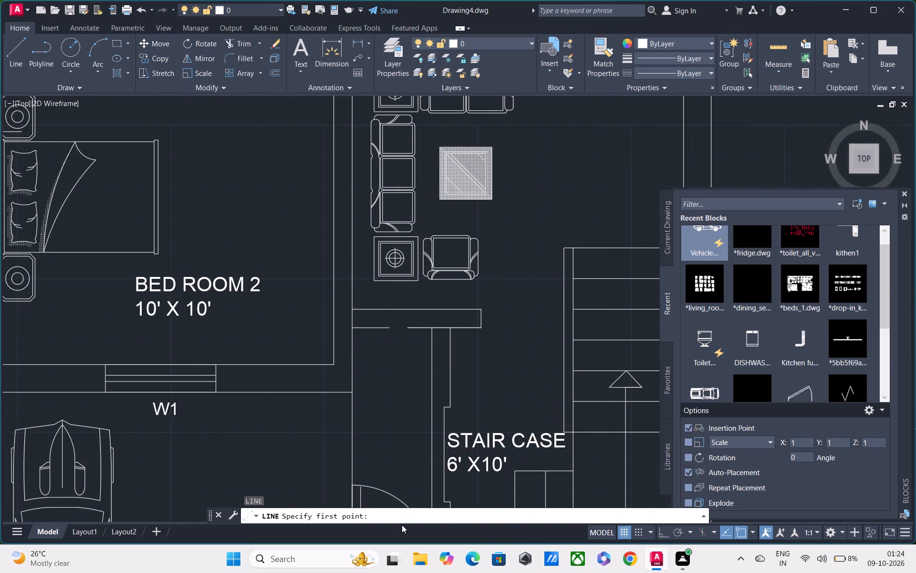
middle_click_drag(414, 485, 397, 570)
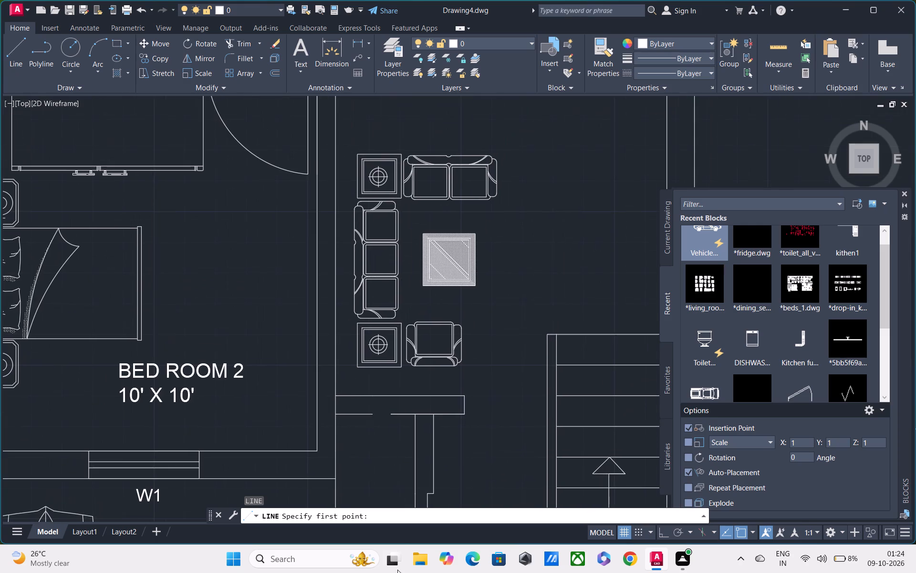
middle_click_drag(397, 570, 397, 572)
left_click(371, 415)
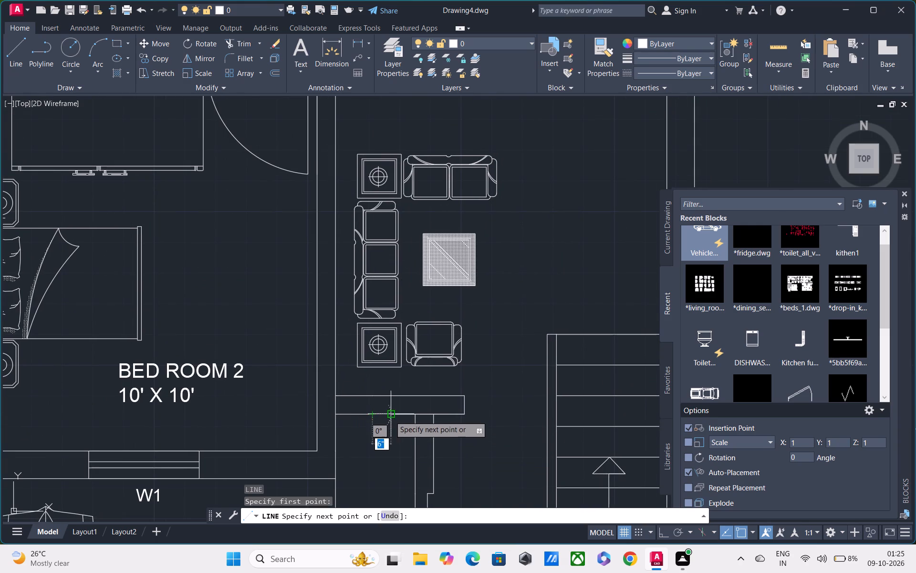
left_click(395, 415)
key("Escape")
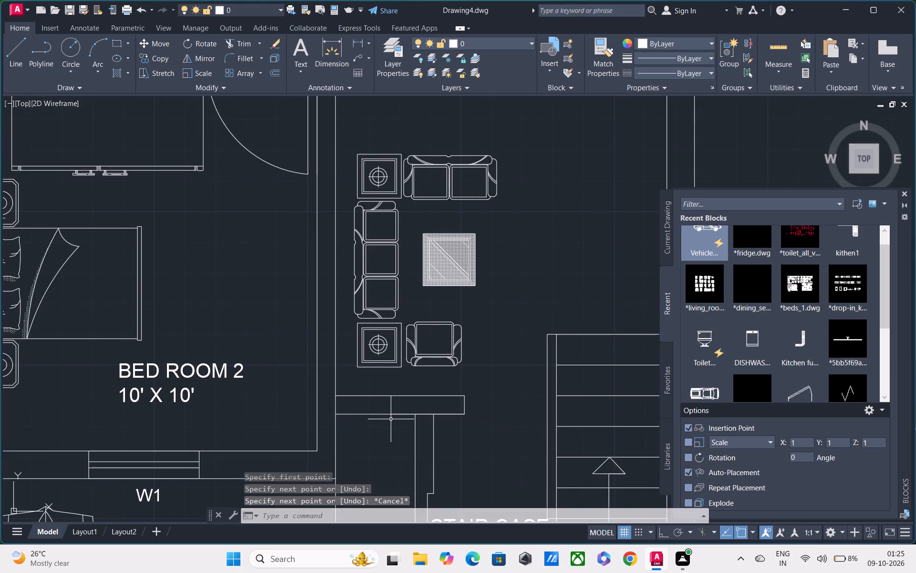
key("Escape")
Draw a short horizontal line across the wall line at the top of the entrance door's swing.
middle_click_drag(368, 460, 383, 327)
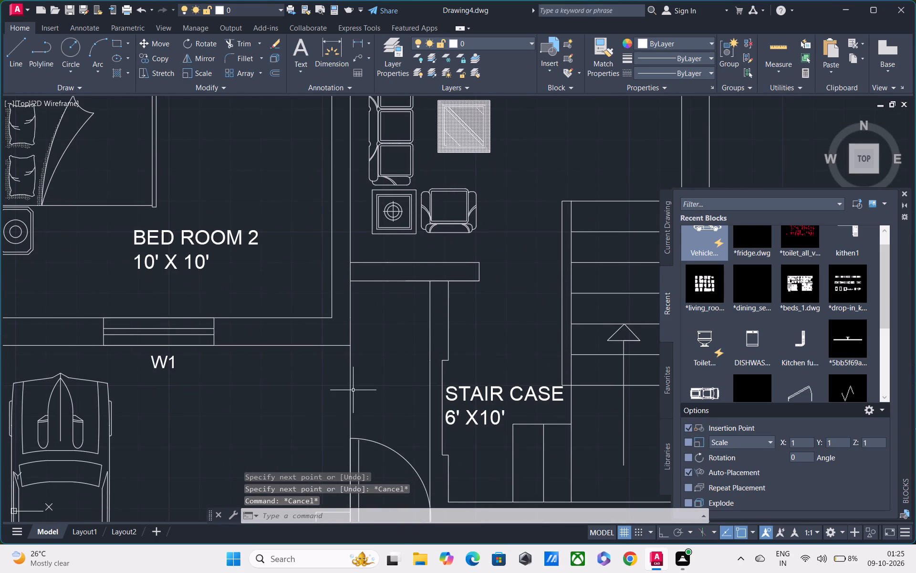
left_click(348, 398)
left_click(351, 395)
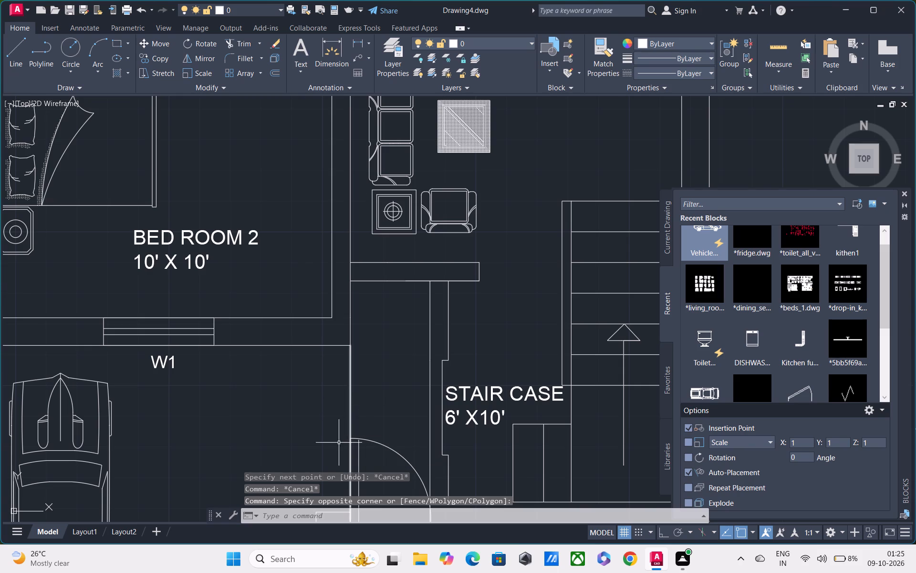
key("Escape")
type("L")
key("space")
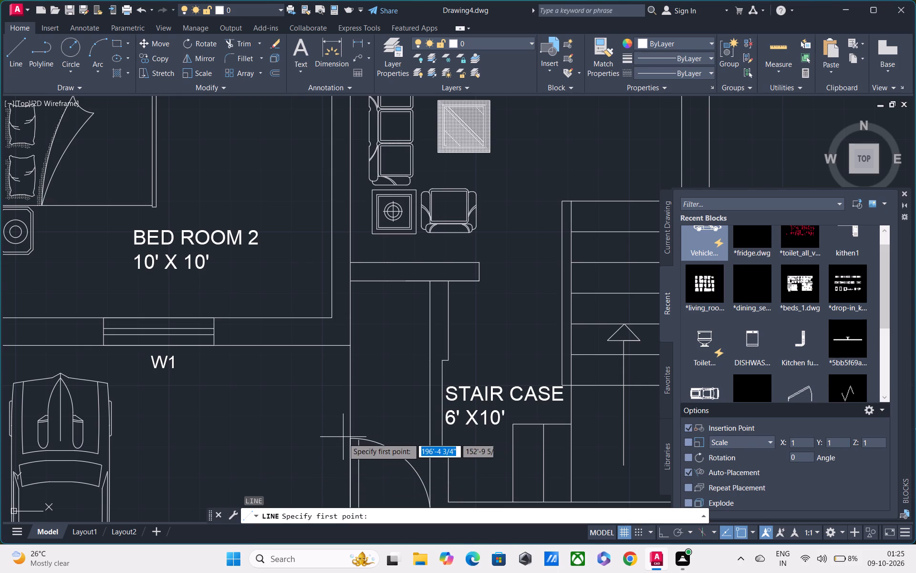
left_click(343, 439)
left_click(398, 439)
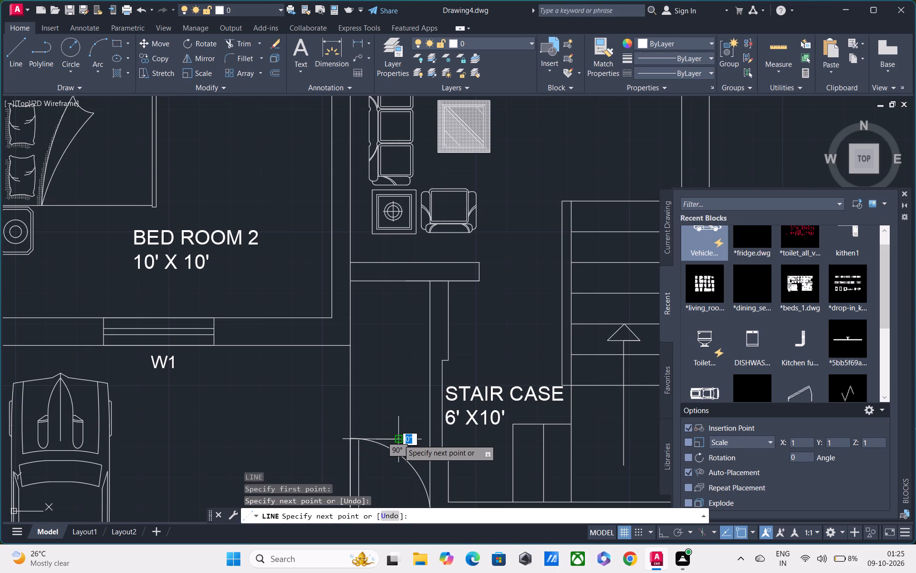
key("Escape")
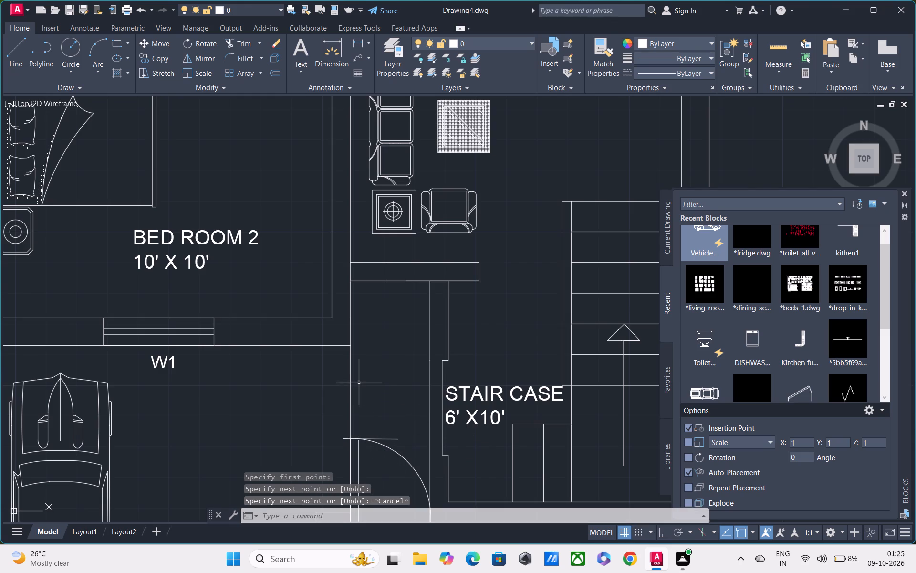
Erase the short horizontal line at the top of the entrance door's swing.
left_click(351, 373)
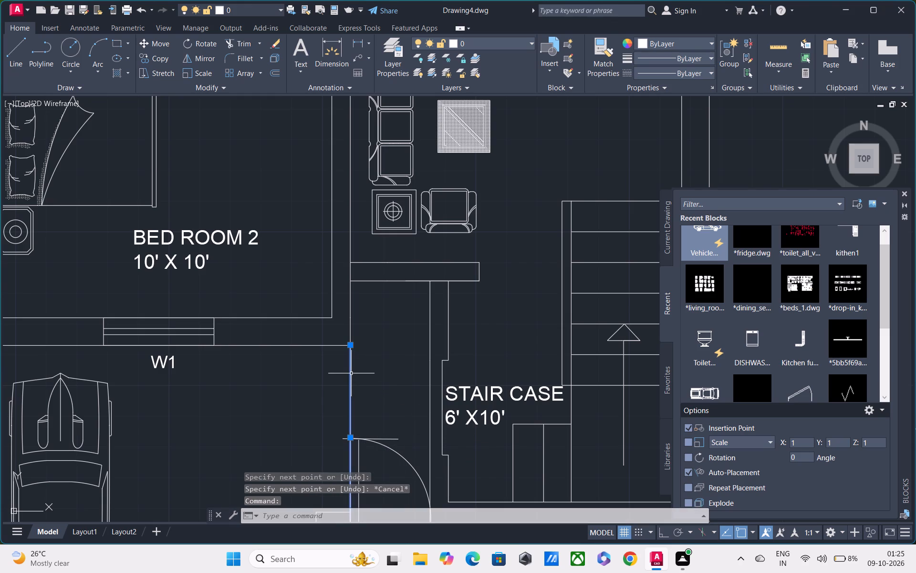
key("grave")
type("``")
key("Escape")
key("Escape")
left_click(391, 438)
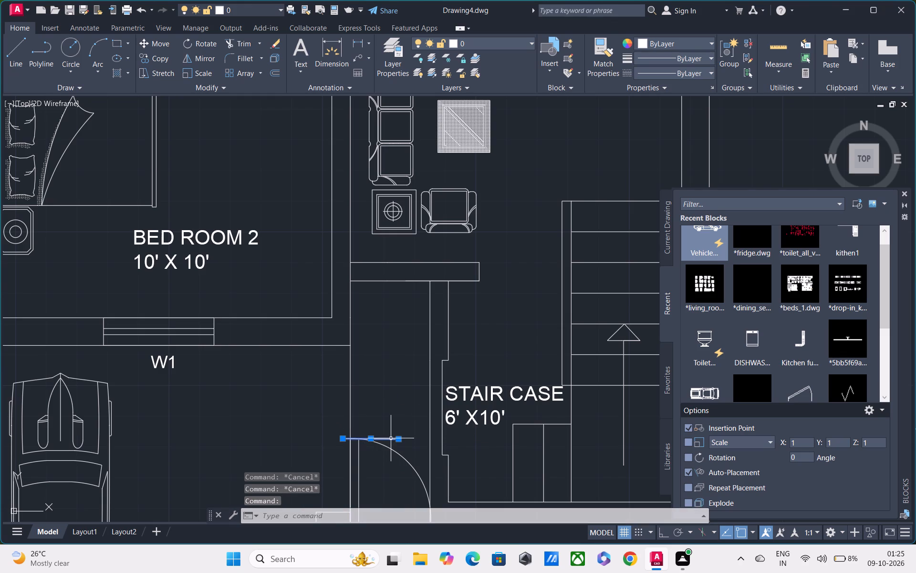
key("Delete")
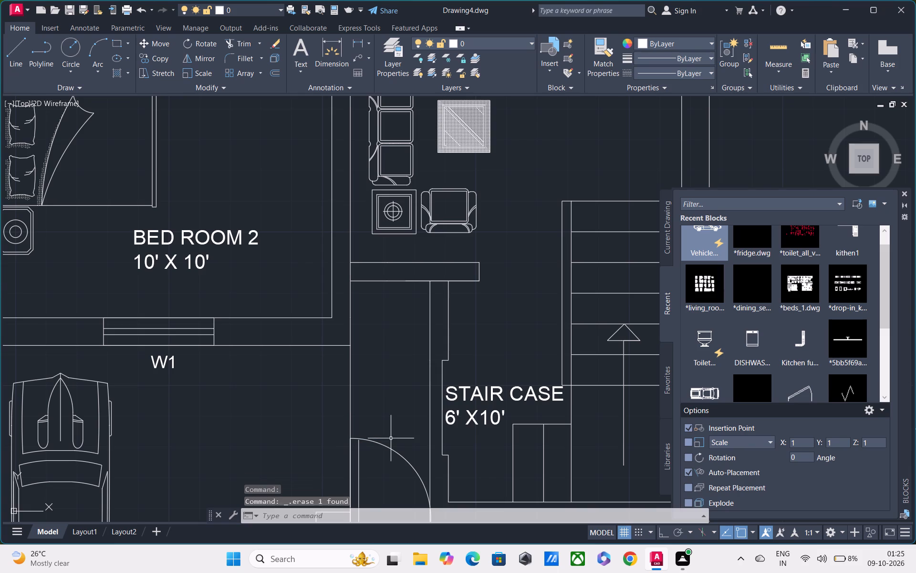
Trim away the vertical wall line between BED ROOM 2's lower corner and the entrance door.
type("TR")
key("space")
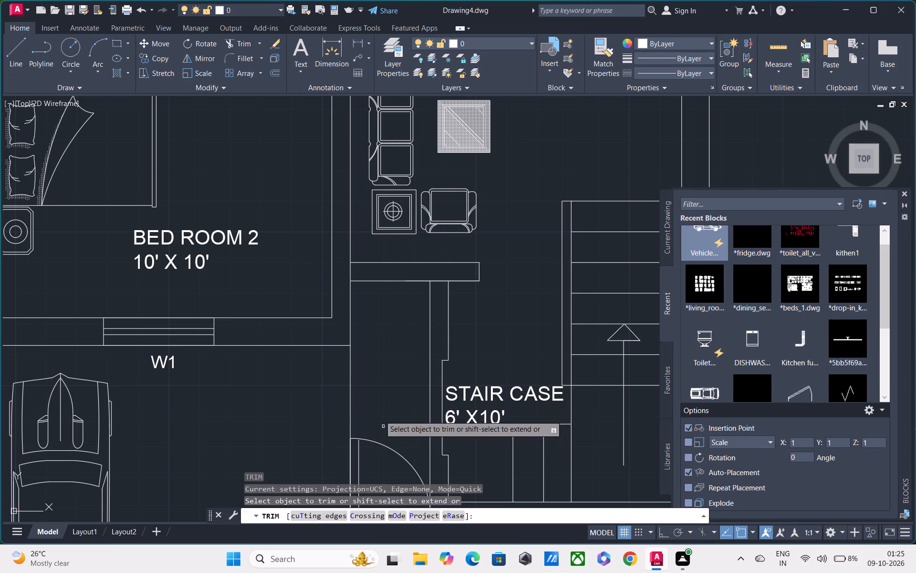
left_click_drag(372, 395, 331, 394)
scroll(324, 397, "down", 1)
key("Escape")
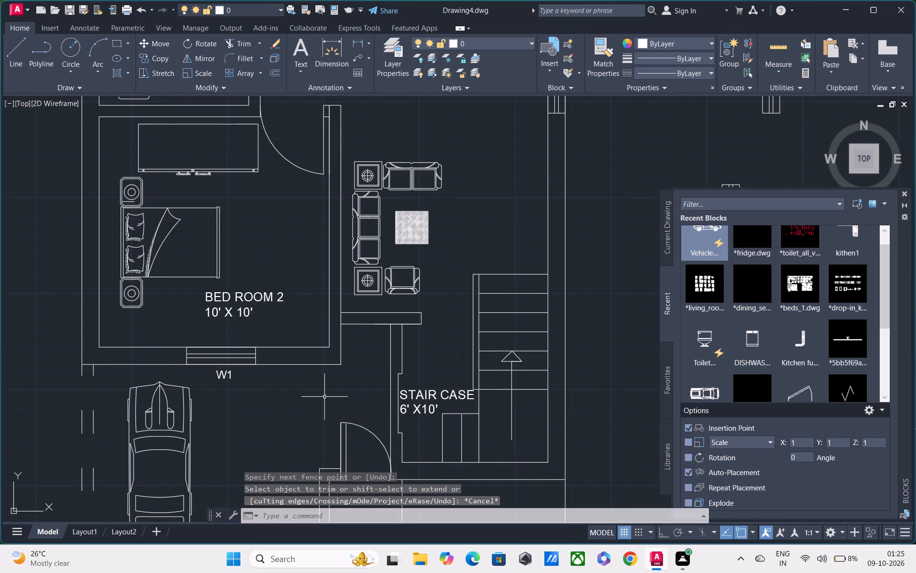
Draw a vertical line about 2'-6" long from BED ROOM 2's outer lower corner near the entrance to the top of the entrance door.
type("L")
key("space")
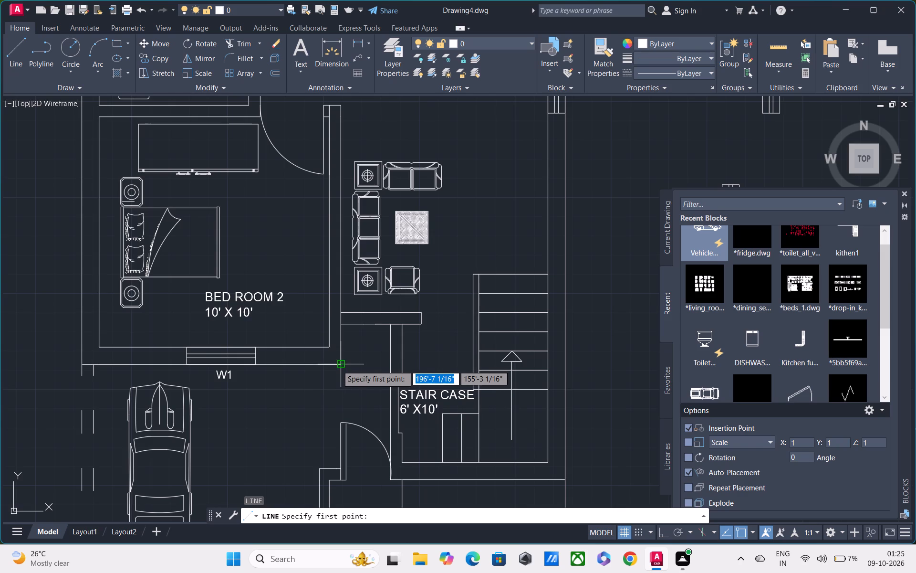
left_click_drag(338, 366, 338, 371)
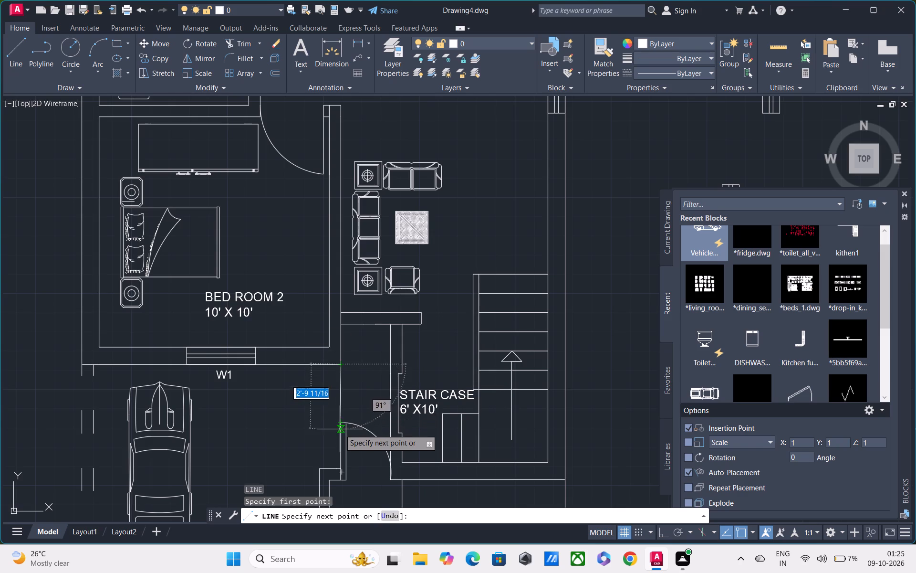
scroll(340, 427, "up", 2)
left_click(342, 414)
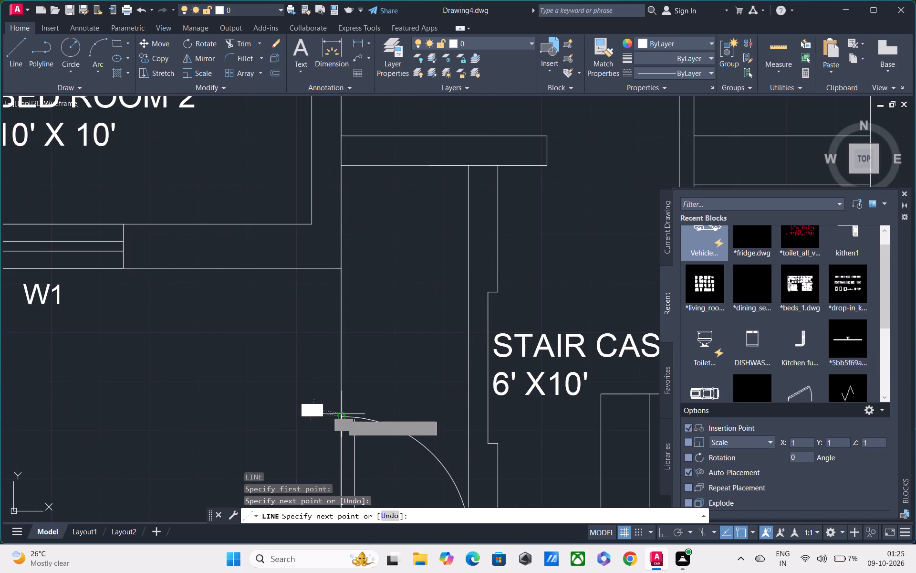
key("Escape")
scroll(342, 418, "down", 1)
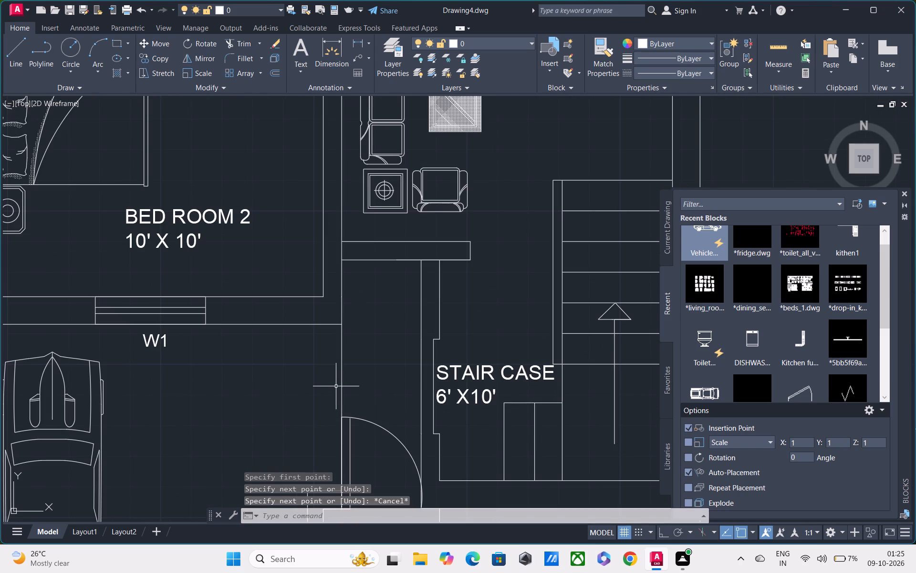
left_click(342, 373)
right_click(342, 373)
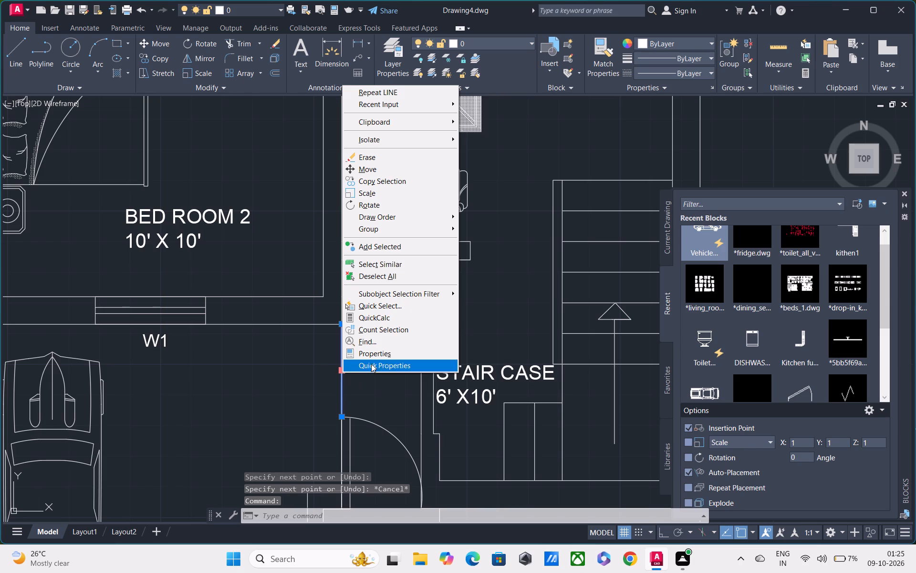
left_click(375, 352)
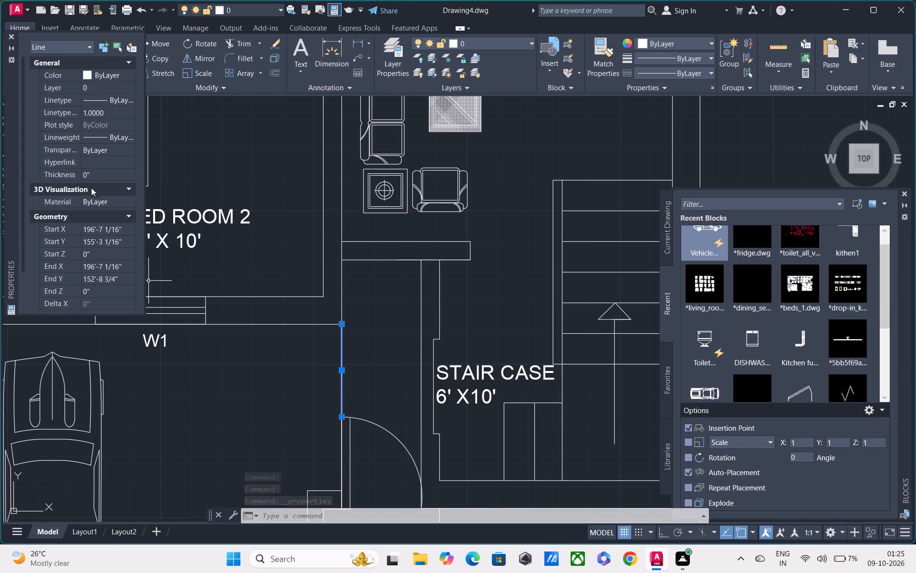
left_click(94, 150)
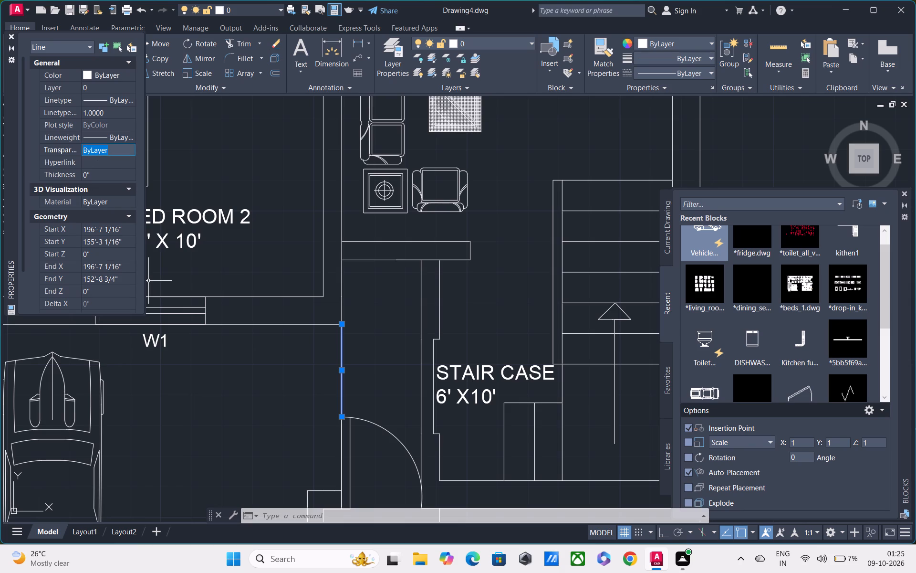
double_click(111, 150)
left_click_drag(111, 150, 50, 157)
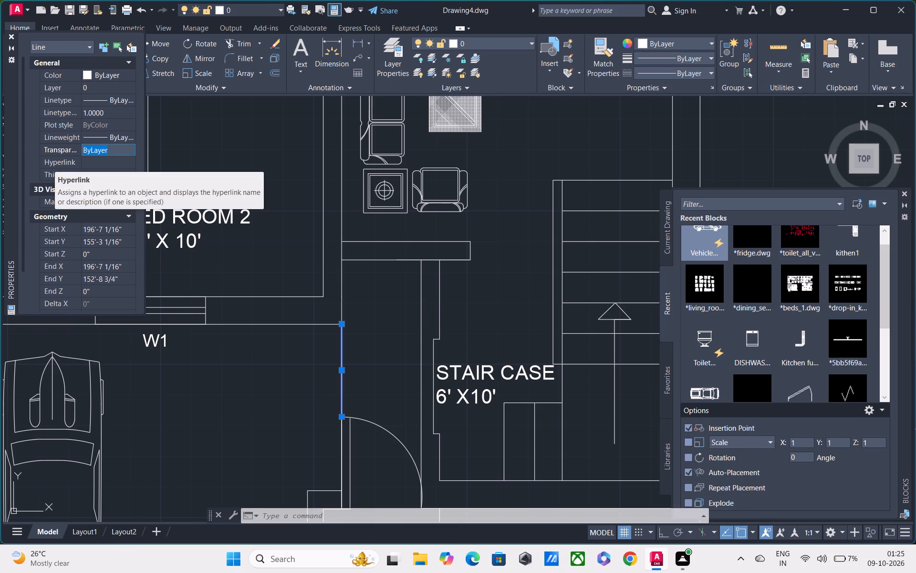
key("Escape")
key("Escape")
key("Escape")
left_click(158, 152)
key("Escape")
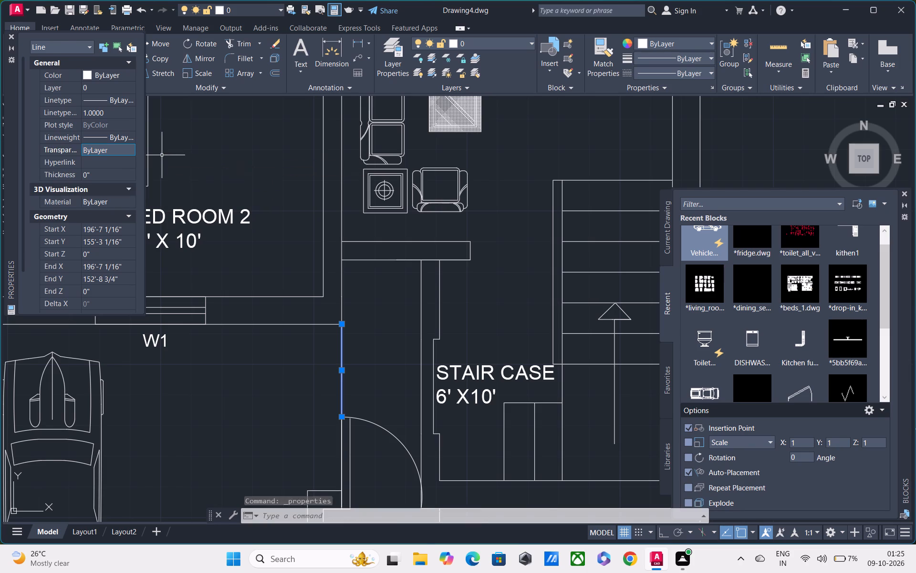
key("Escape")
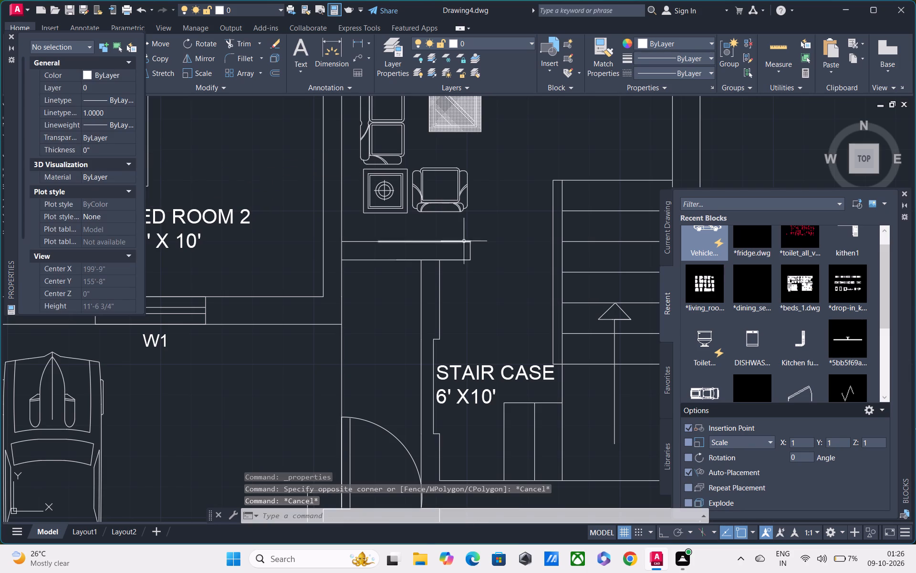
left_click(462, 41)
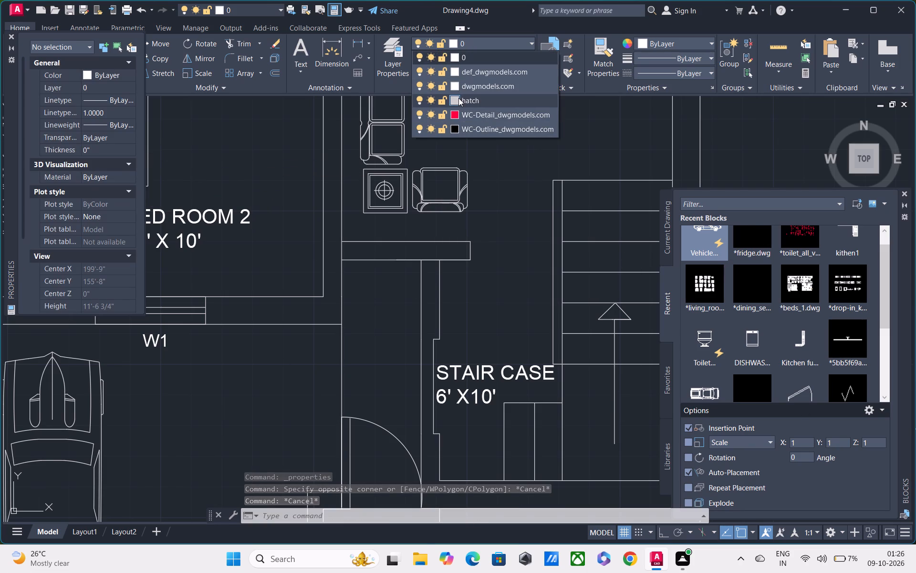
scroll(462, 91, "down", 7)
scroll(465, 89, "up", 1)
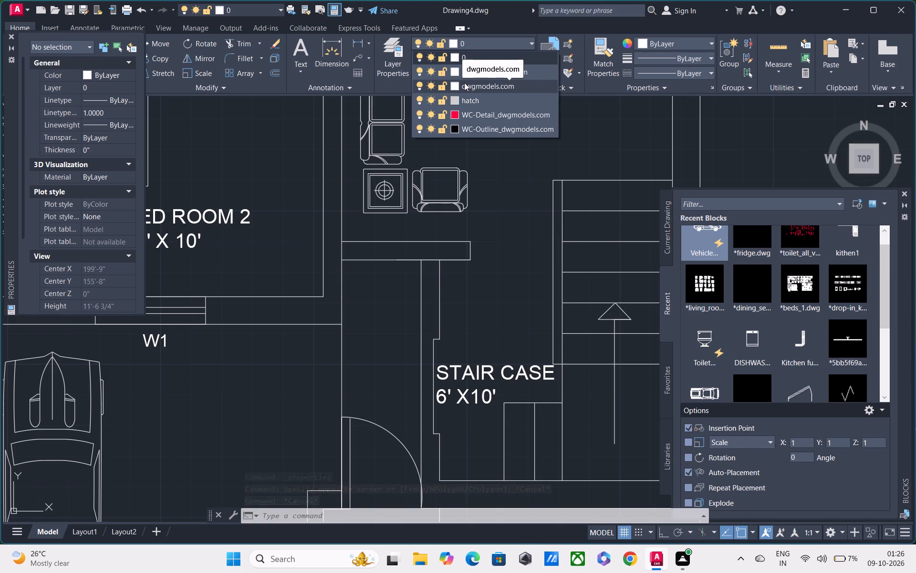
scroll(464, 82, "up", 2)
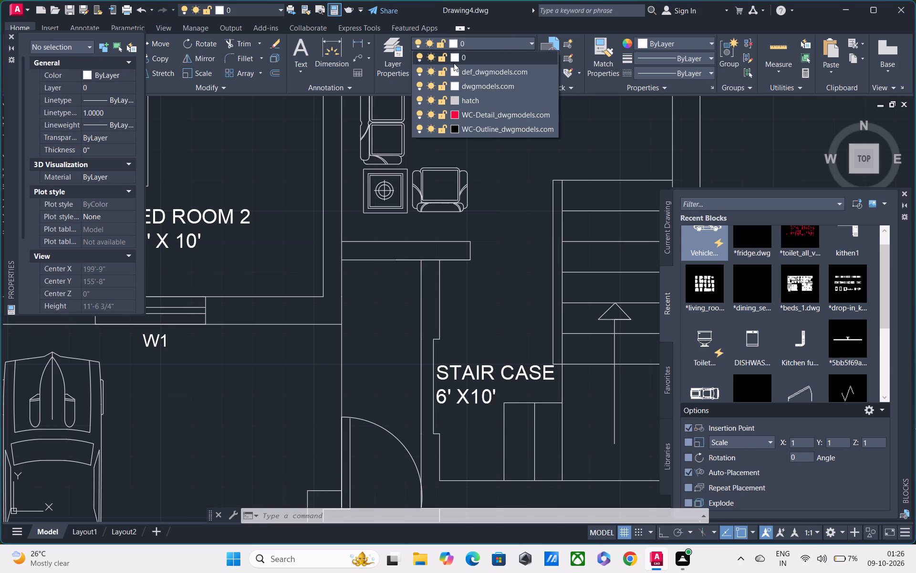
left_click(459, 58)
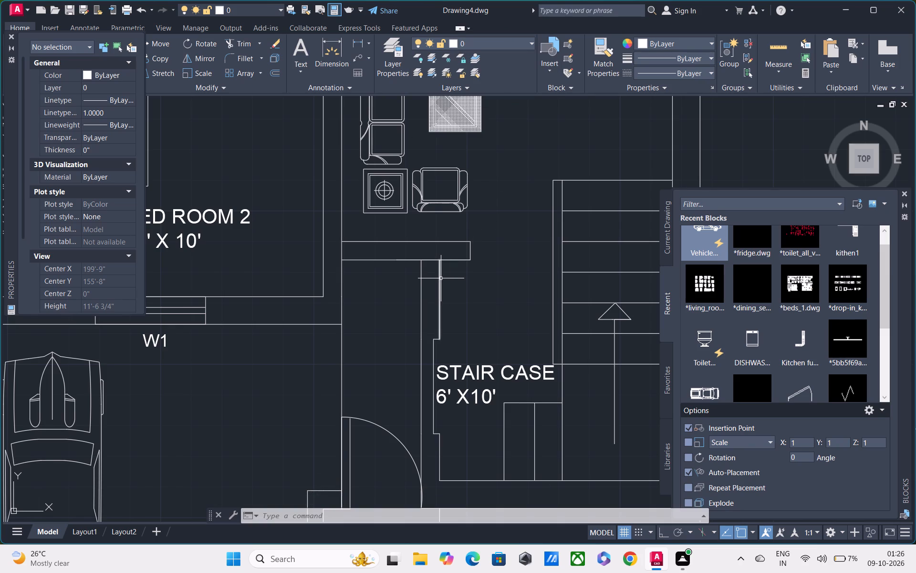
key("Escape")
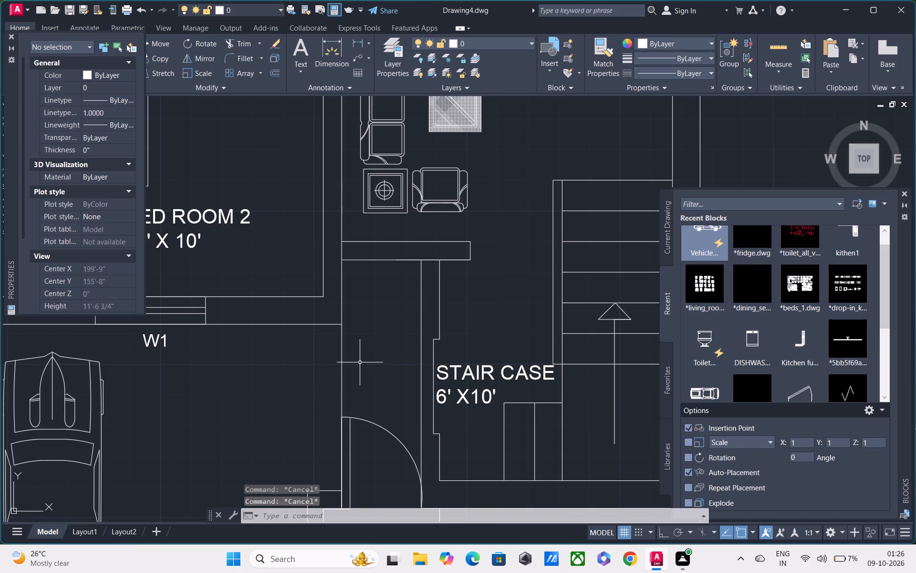
Change the linetype of the vertical line between BED ROOM 2's corner and the entrance door to the dashed ACAD linetype.
left_click(342, 355)
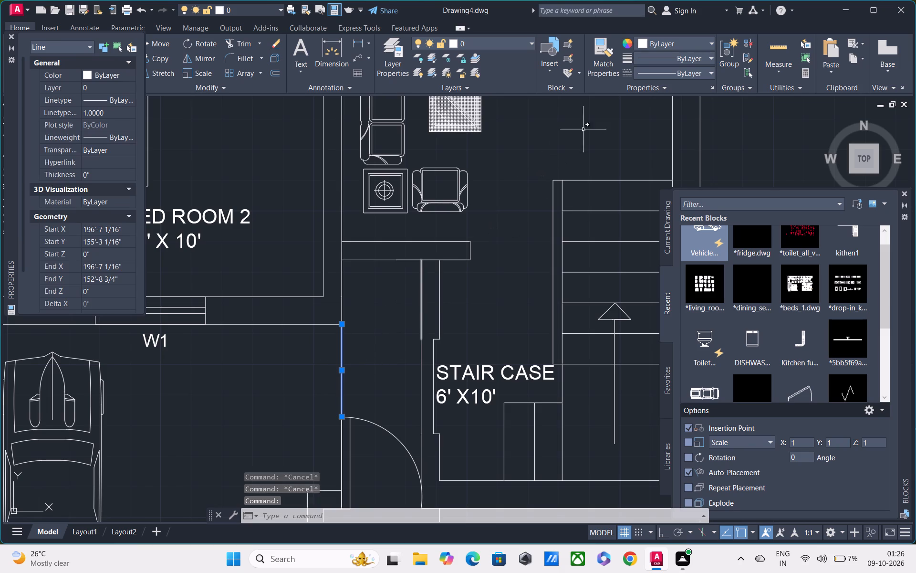
left_click(690, 75)
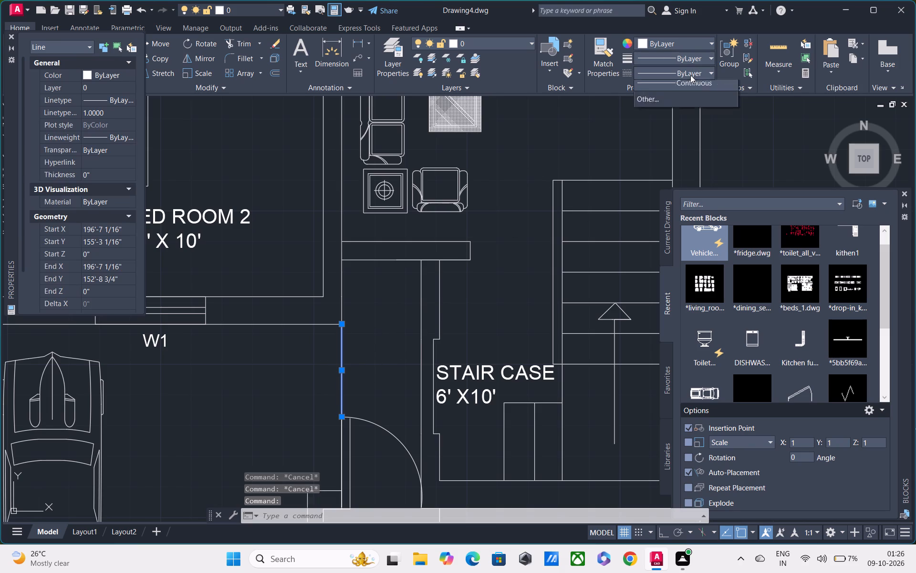
left_click(687, 113)
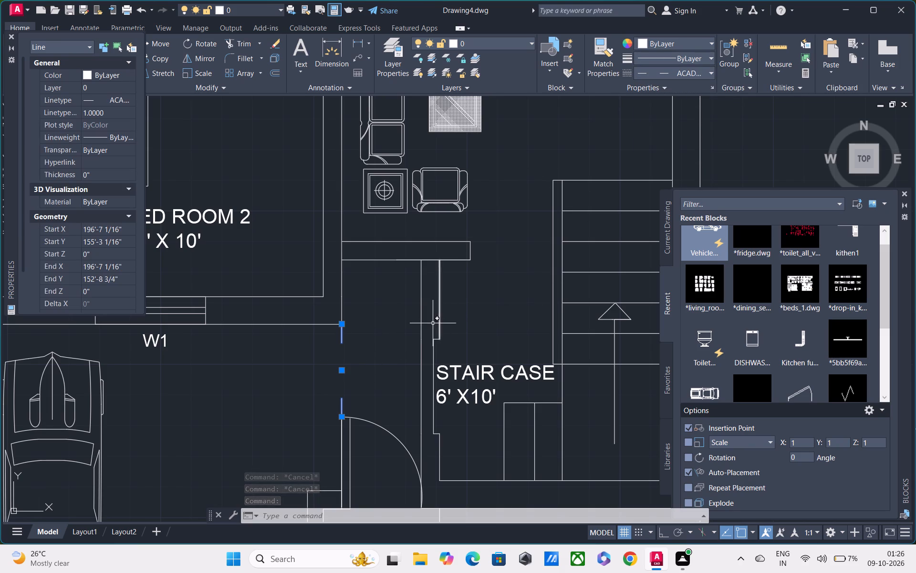
key("Escape")
Draw a small column rectangle about 7 9/16" wide inside the lower corner of the VARANDAH nearest the gate.
scroll(421, 337, "down", 3)
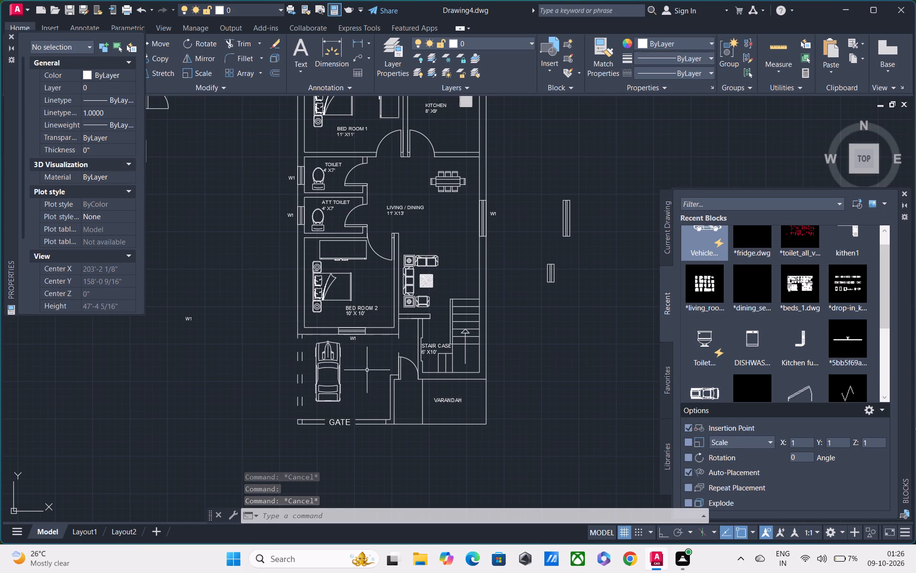
scroll(394, 376, "up", 1)
middle_click_drag(406, 410, 406, 379)
scroll(406, 379, "up", 1)
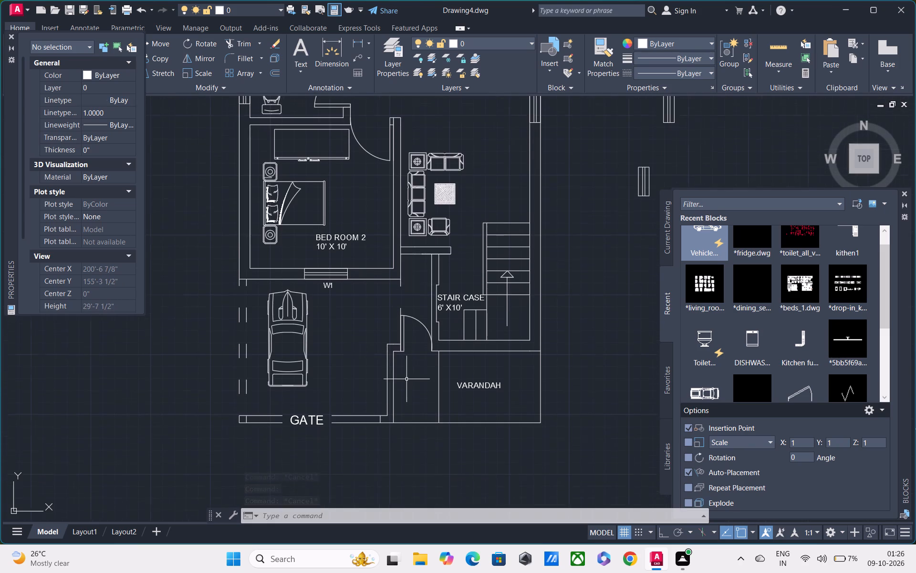
scroll(439, 442, "up", 1)
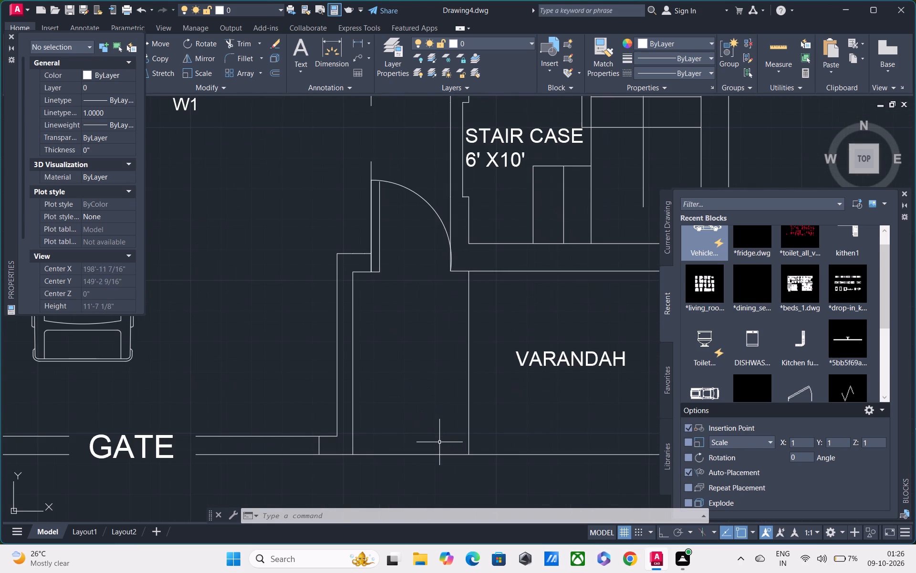
type("REC")
key("space")
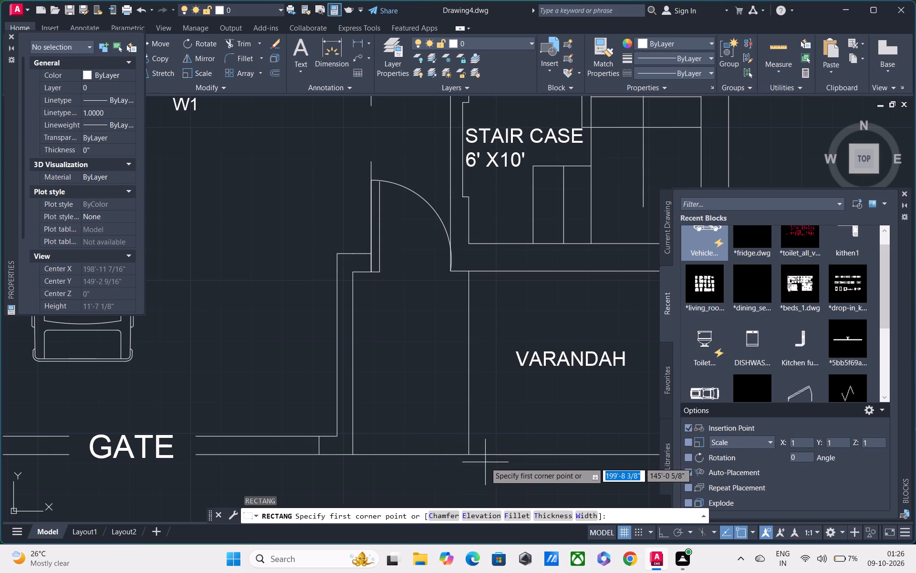
left_click(468, 453)
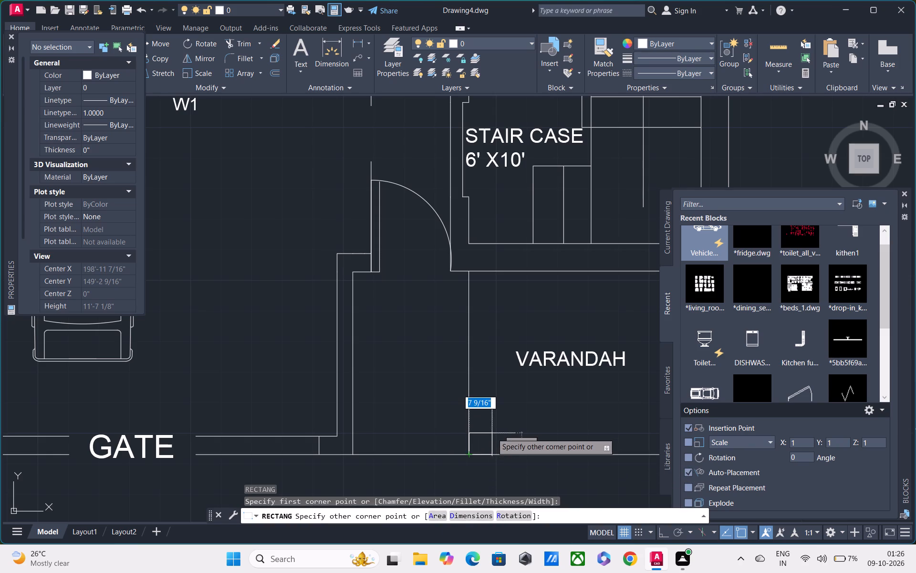
left_click(492, 431)
Solid-hatch BED ROOM 2's surrounding walls and the short horizontal wall between the living area and the STAIR CASE.
middle_click_drag(489, 474, 459, 439)
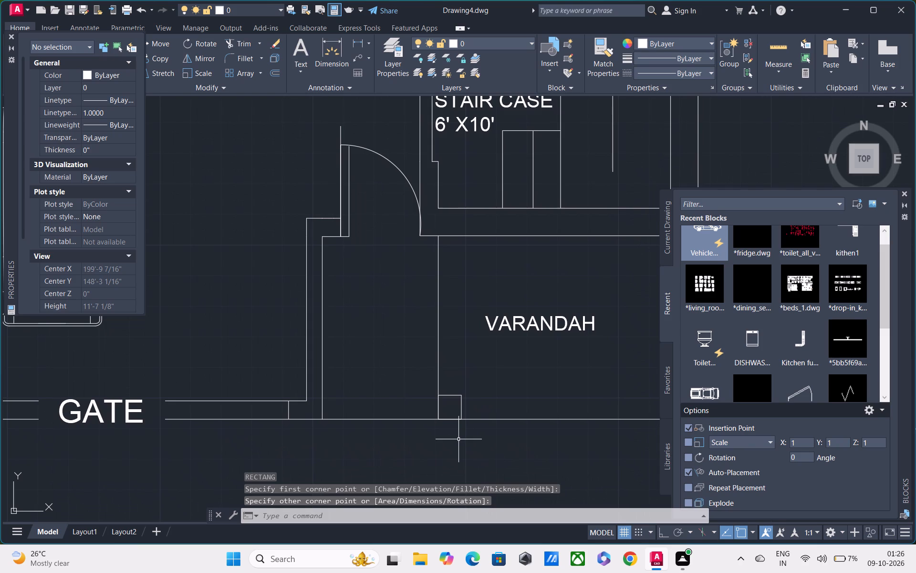
type("HAT")
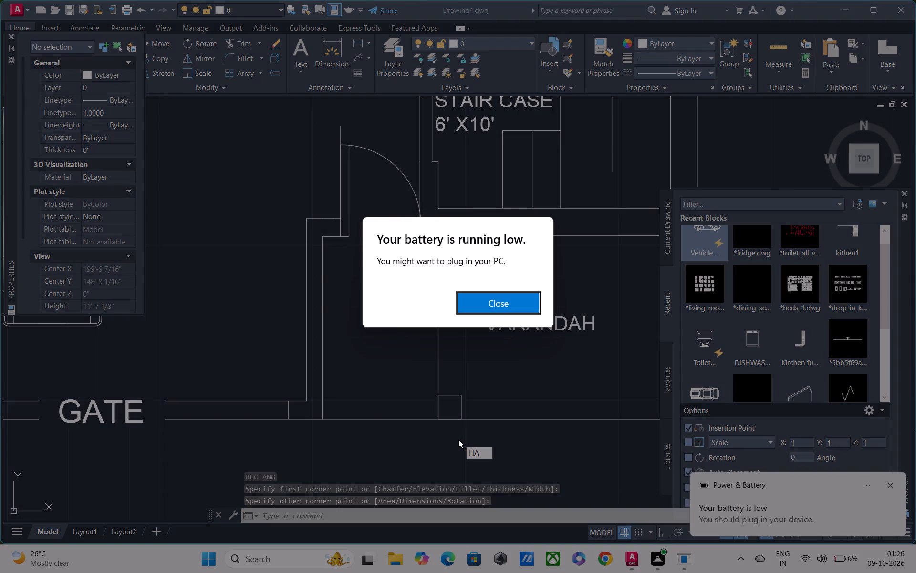
left_click(497, 305)
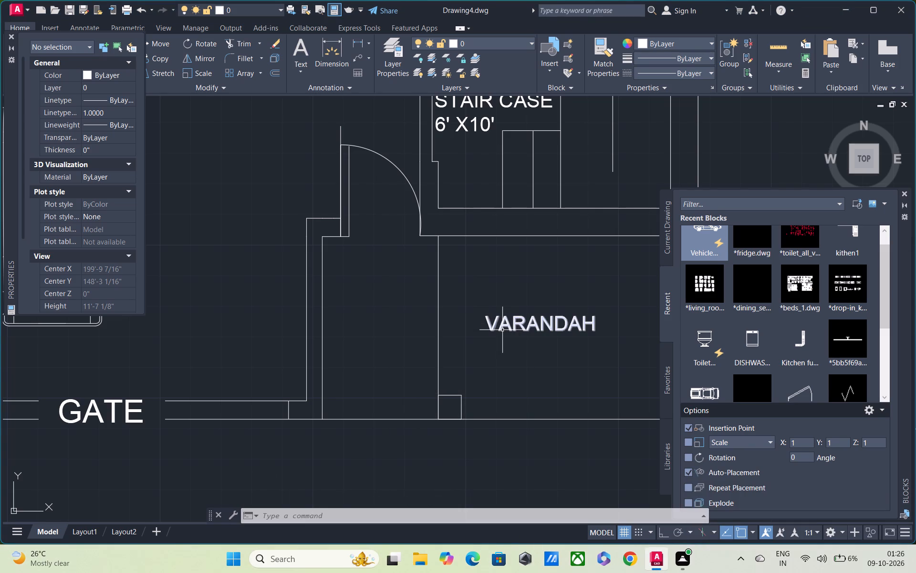
key("h")
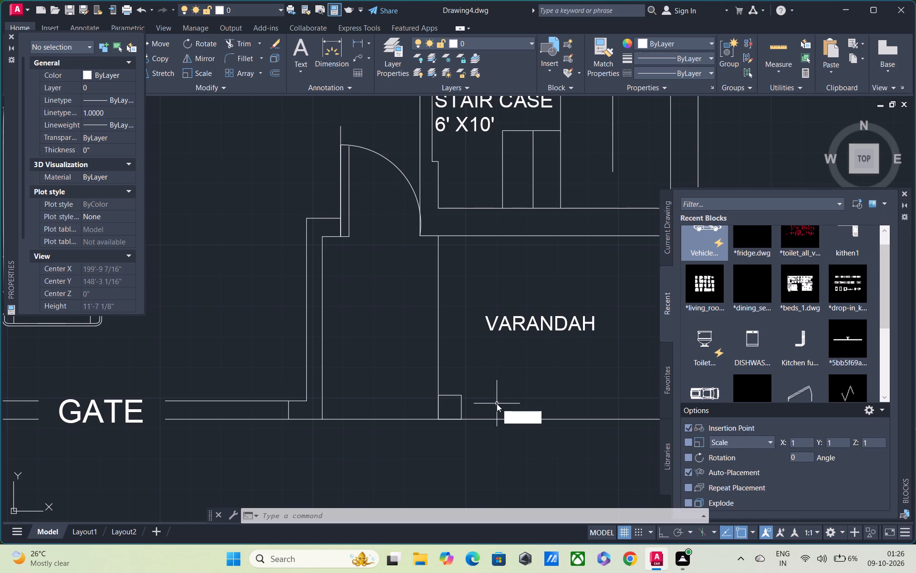
type("AT")
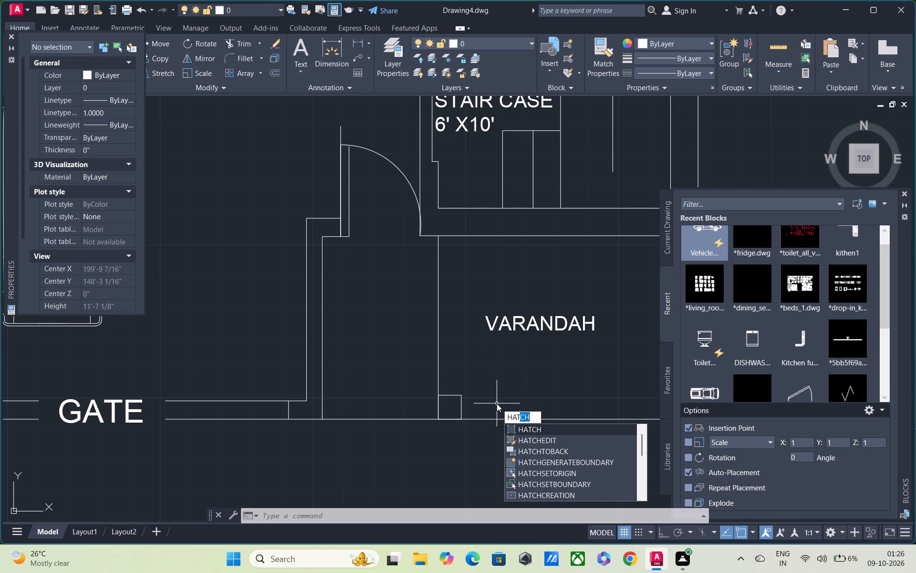
key("space")
middle_click_drag(449, 420, 454, 521)
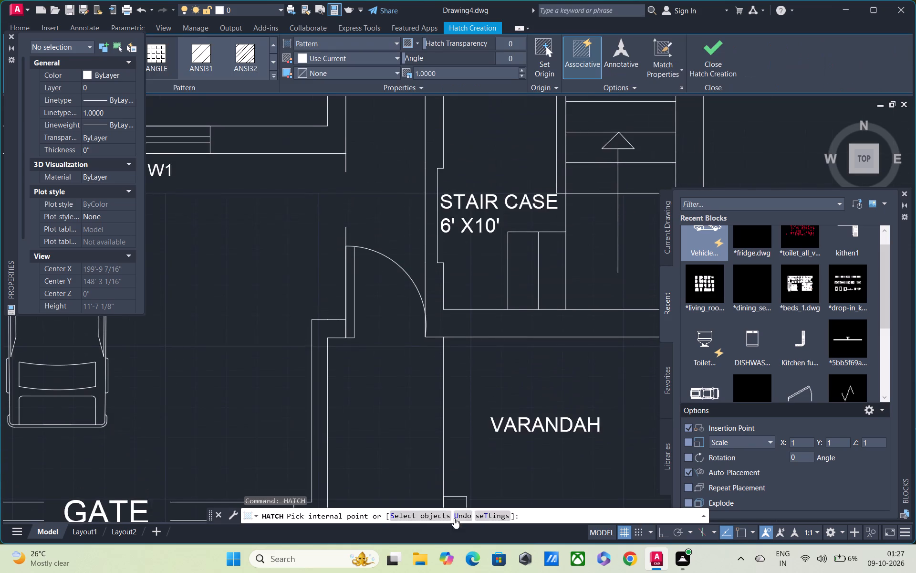
scroll(455, 456, "down", 2)
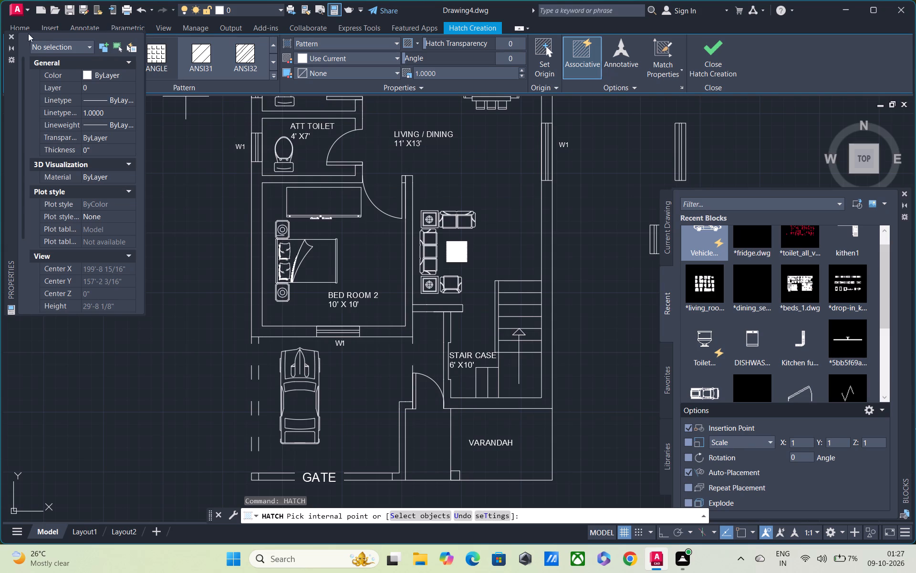
left_click(11, 34)
left_click(104, 49)
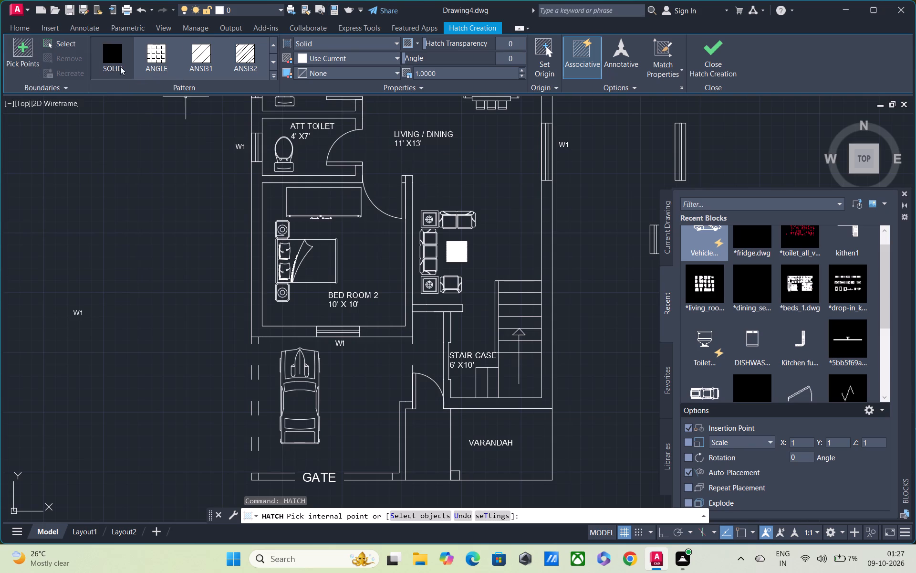
left_click(256, 236)
left_click(408, 217)
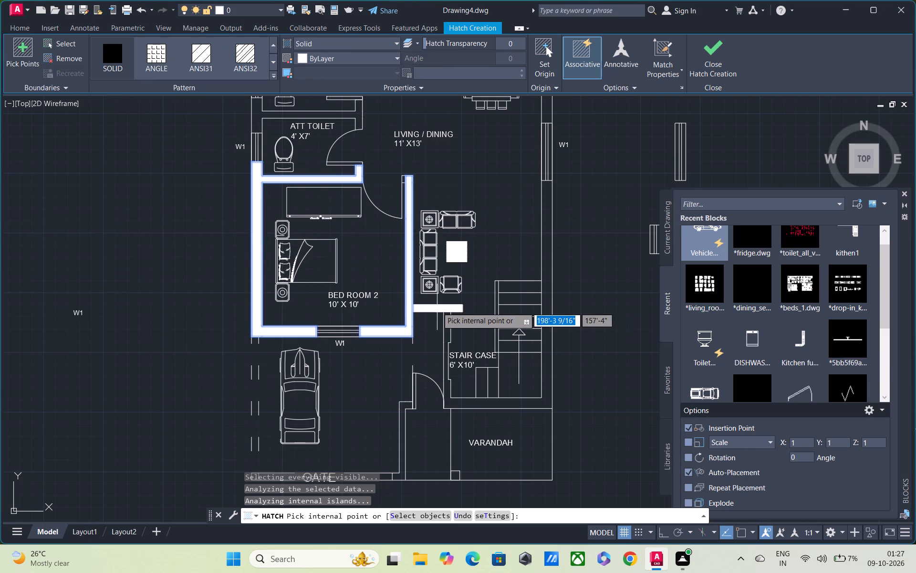
left_click(437, 307)
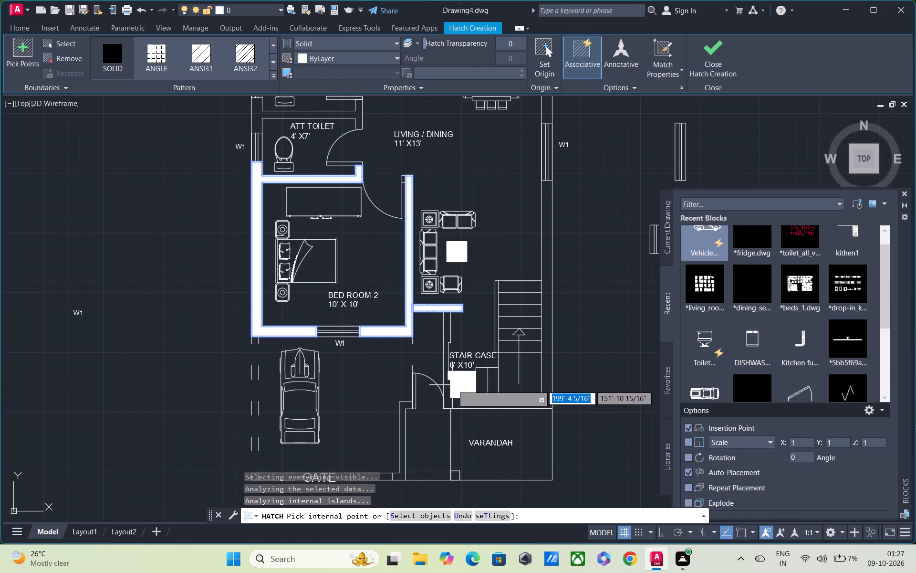
Add the solid hatch to the stepped wall running from the GATE up to the entrance door.
scroll(447, 349, "up", 2)
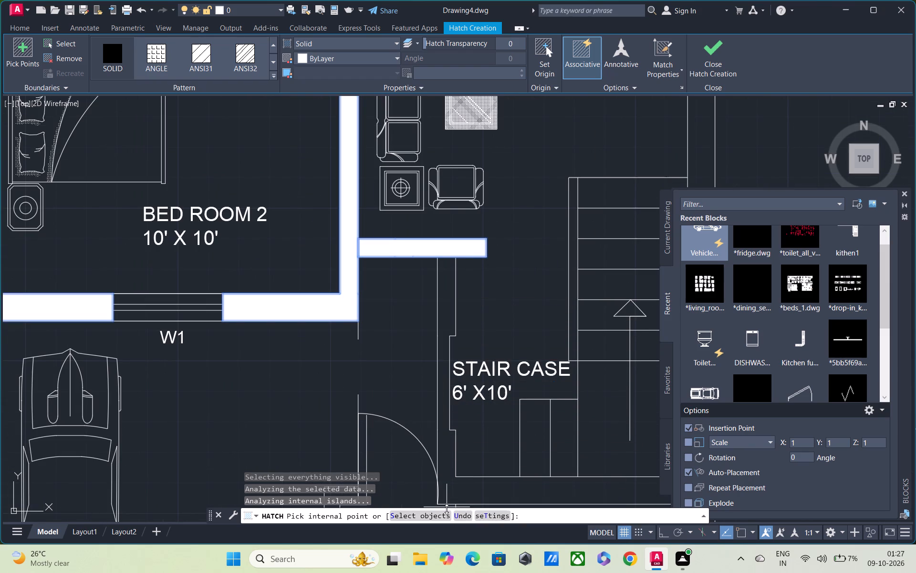
scroll(447, 509, "down", 2)
scroll(473, 318, "down", 2)
middle_click_drag(459, 313, 396, 305)
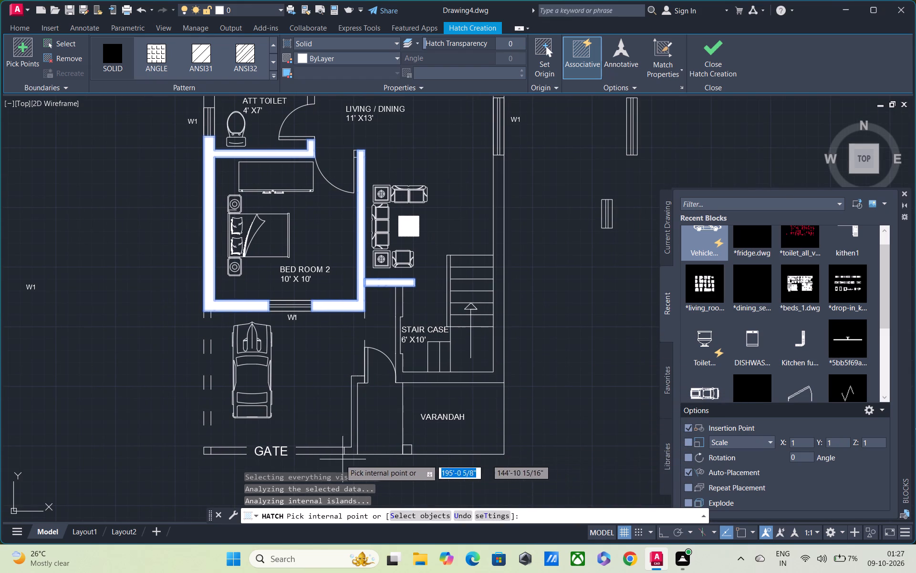
left_click(353, 426)
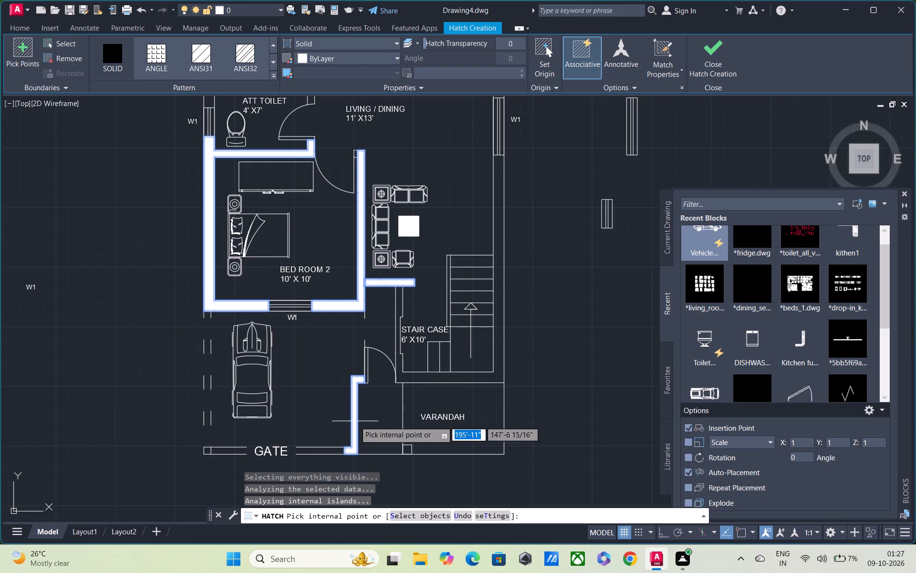
Extend the solid hatch to the outer and partition walls of the KITCHEN and BED ROOM 1.
middle_click_drag(355, 421, 405, 572)
middle_click_drag(455, 318, 388, 297)
middle_click_drag(440, 280, 440, 444)
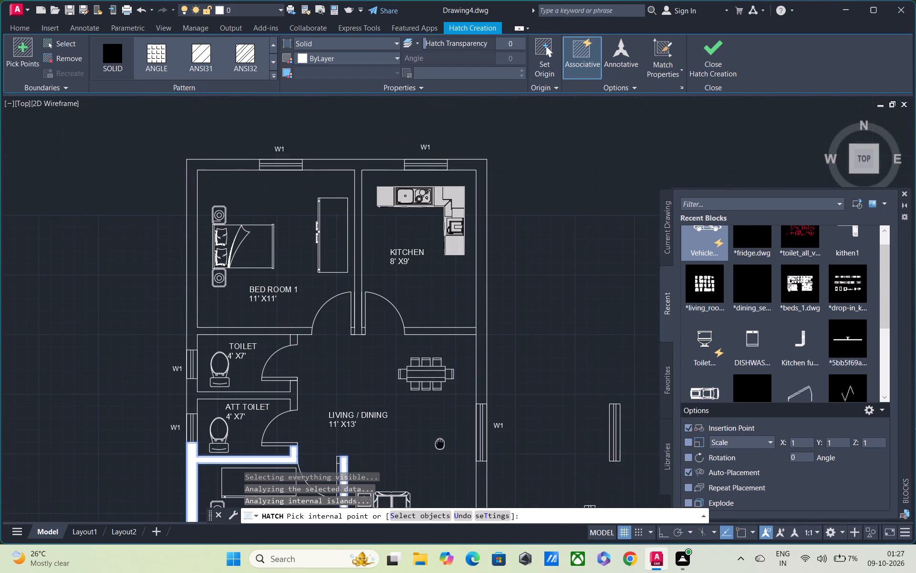
left_click(481, 329)
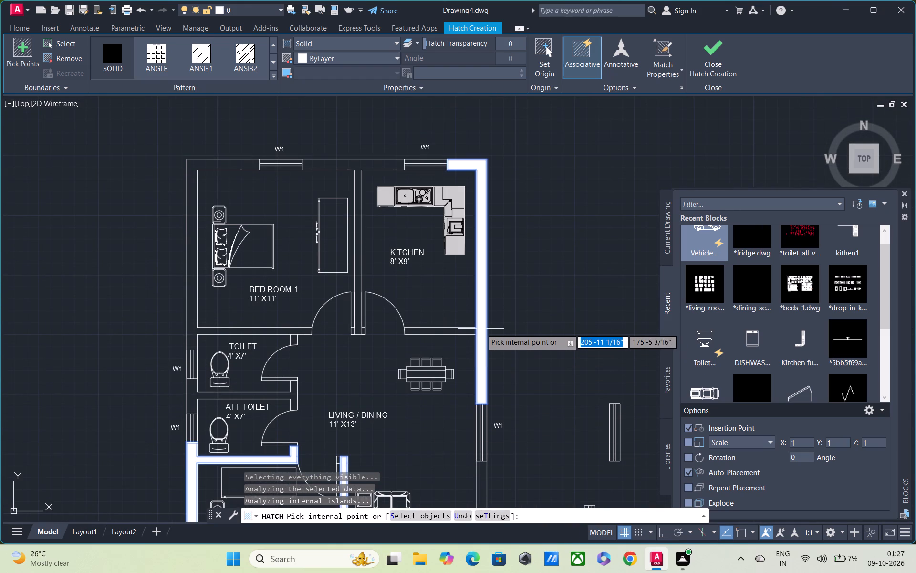
left_click(457, 333)
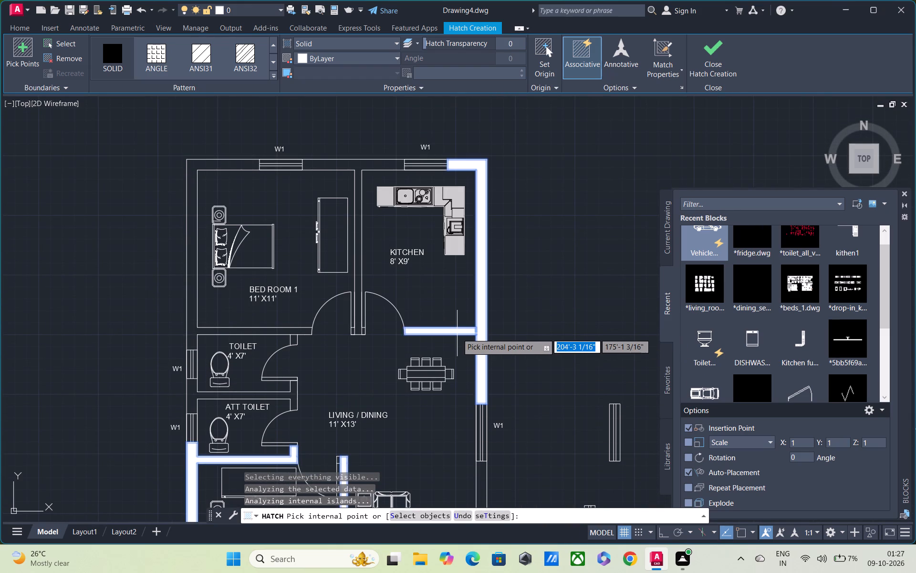
middle_click_drag(457, 333, 464, 433)
left_click(364, 269)
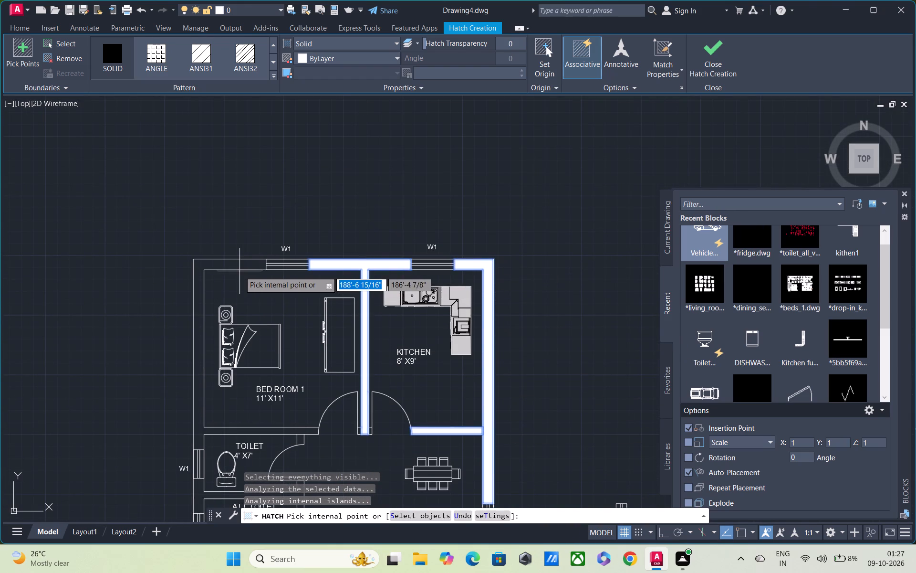
left_click(232, 264)
Solid-hatch the partition wall between TOILET and ATT TOILET and finish the hatch.
middle_click_drag(232, 405, 250, 227)
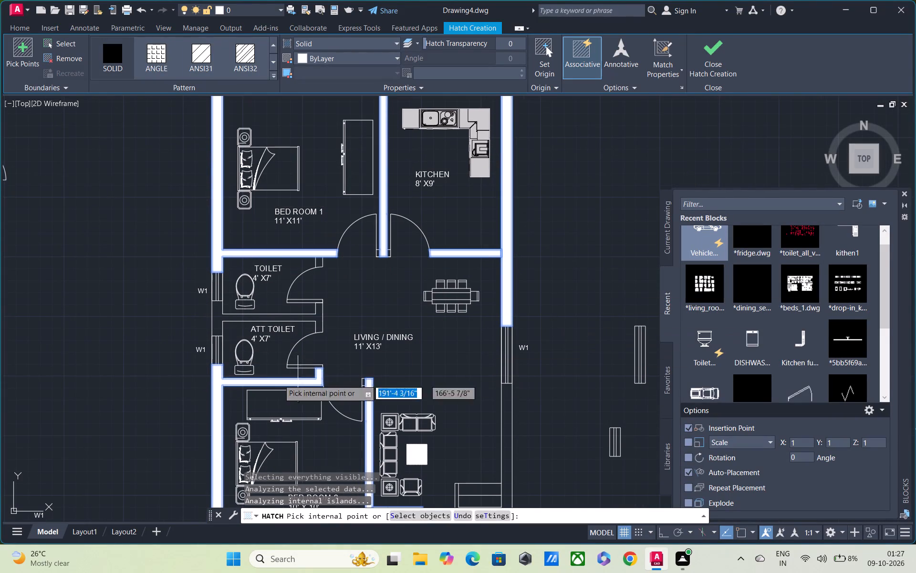
left_click(217, 315)
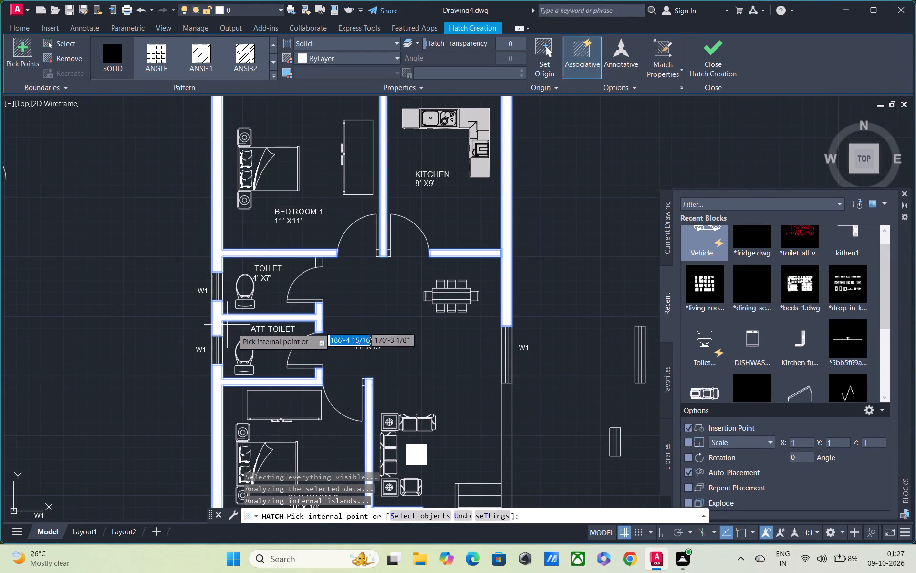
middle_click_drag(348, 384, 349, 269)
scroll(339, 257, "up", 1)
scroll(339, 257, "down", 2)
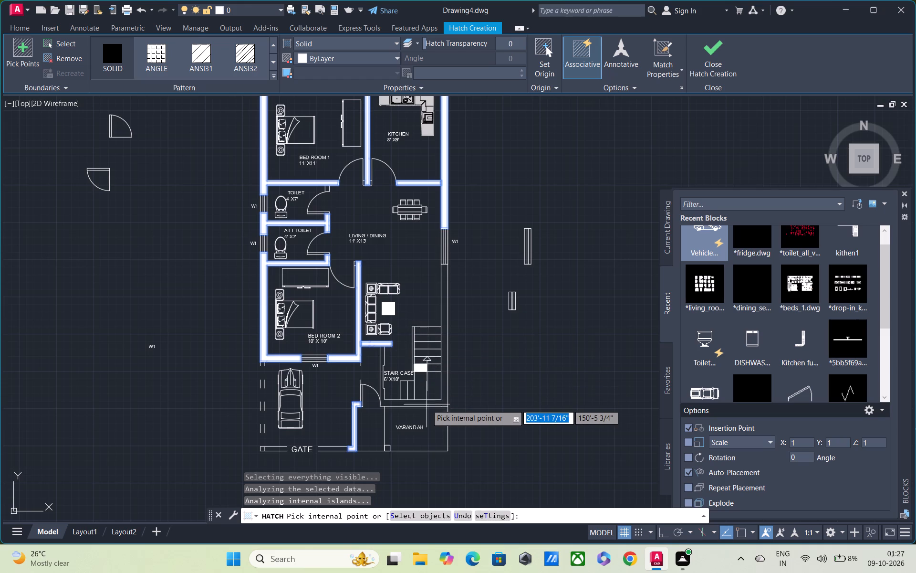
key("Escape")
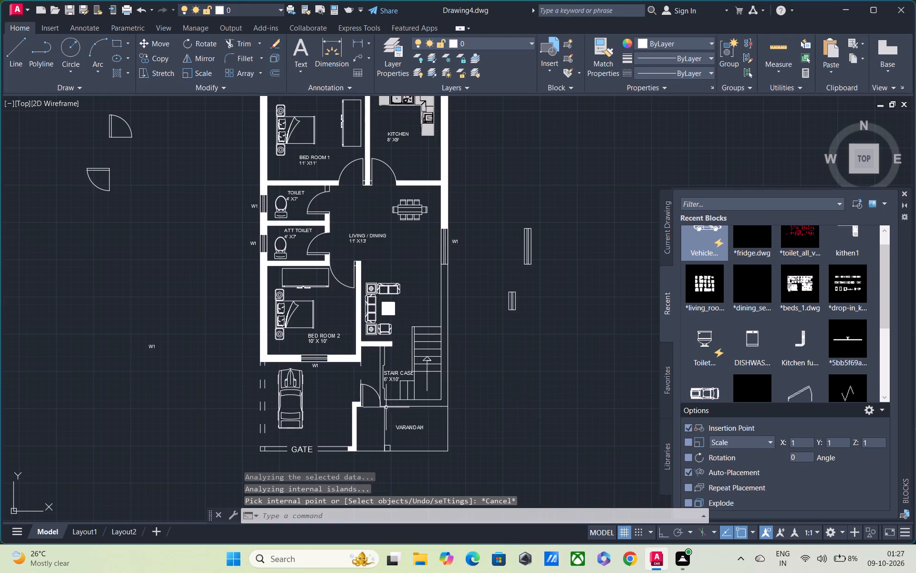
Trim the short end of the STAIR CASE's outer wall line that lies inside the entrance door's swing arc.
scroll(360, 387, "up", 2)
middle_click_drag(388, 367, 388, 342)
scroll(417, 375, "up", 2)
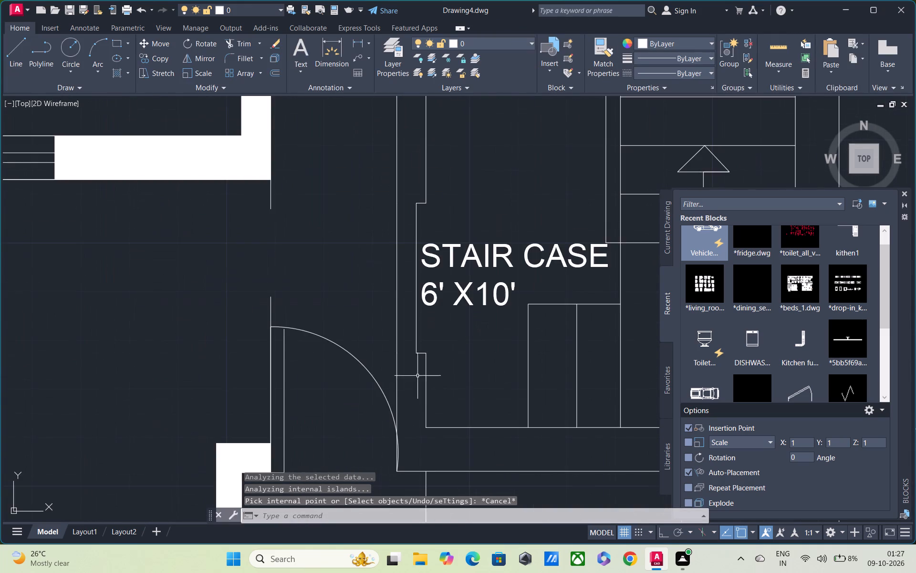
scroll(402, 414, "up", 2)
middle_click_drag(398, 396, 399, 296)
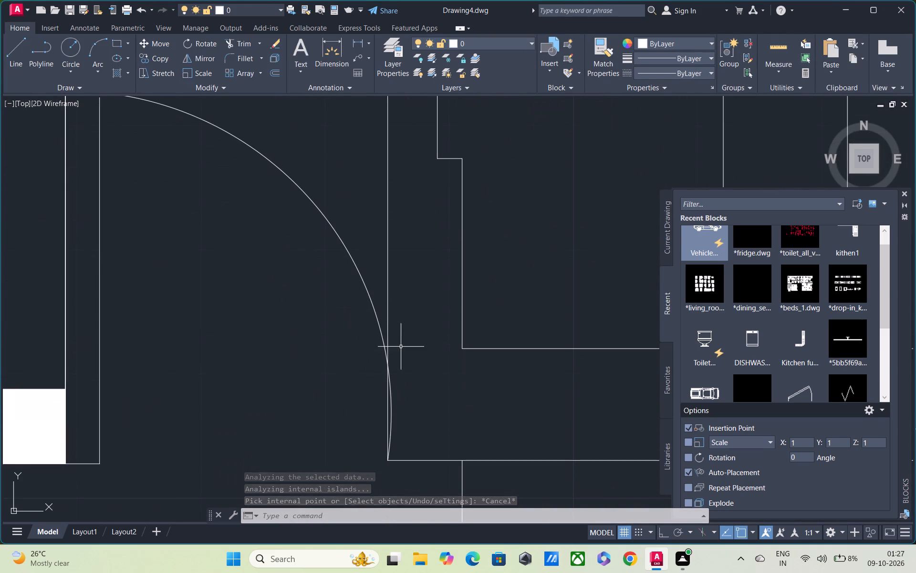
middle_click_drag(401, 338, 401, 316)
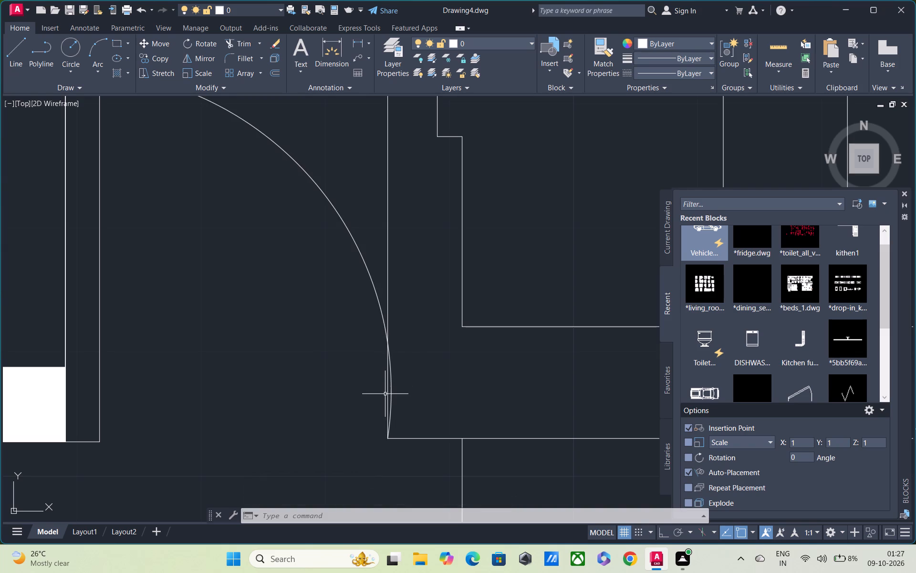
type("TR")
key("space")
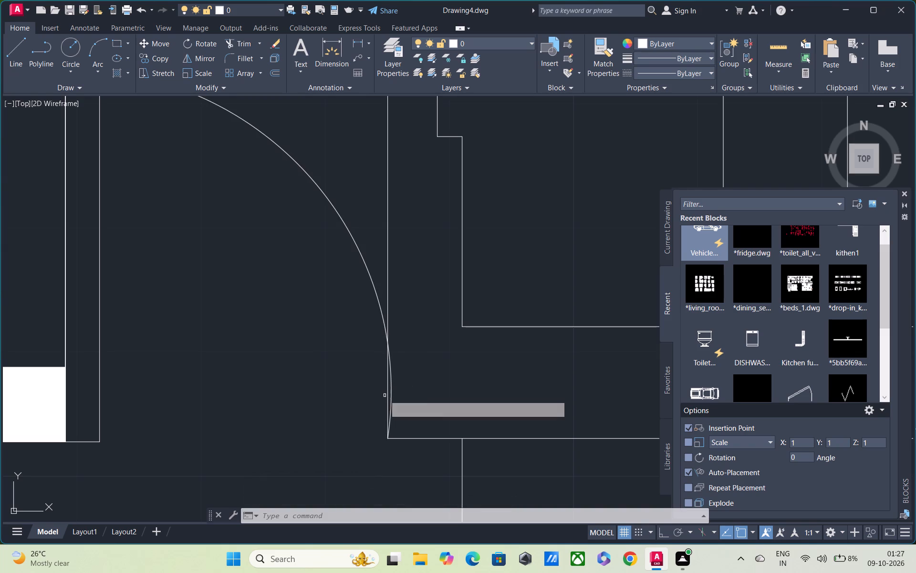
scroll(385, 395, "up", 2)
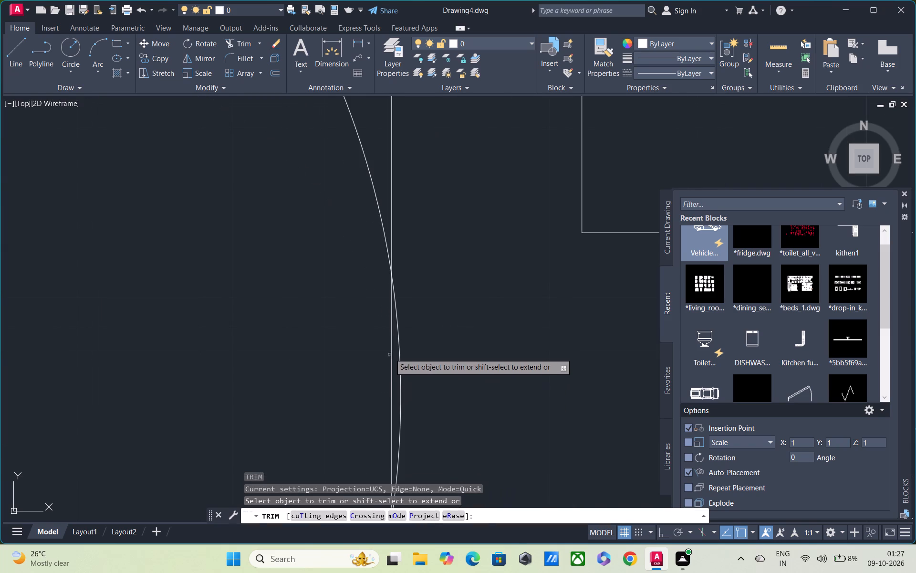
left_click(390, 351)
Examine closely where the entrance door's swing arc meets the STAIR CASE wall line.
scroll(390, 351, "down", 2)
scroll(381, 290, "up", 2)
scroll(407, 372, "up", 6)
middle_click_drag(398, 432, 396, 315)
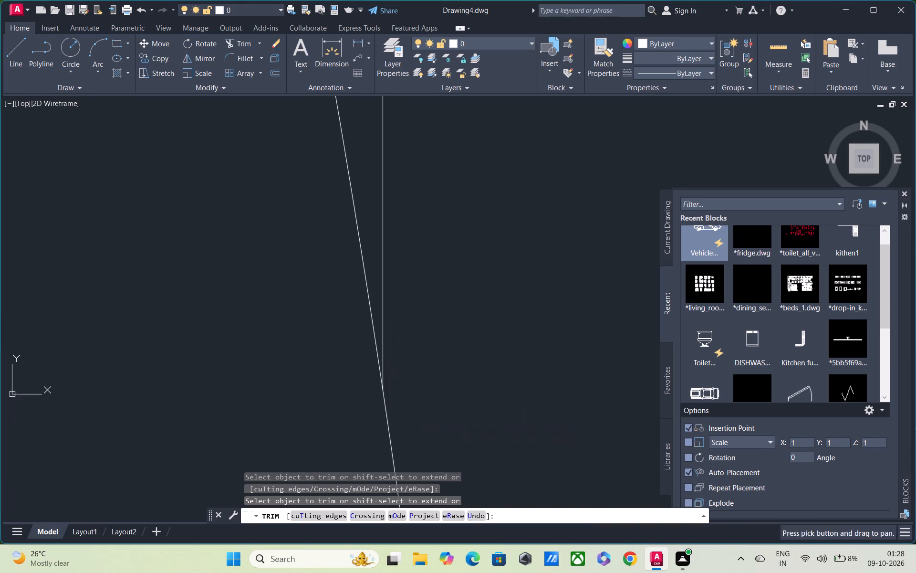
scroll(387, 381, "up", 3)
scroll(375, 414, "down", 7)
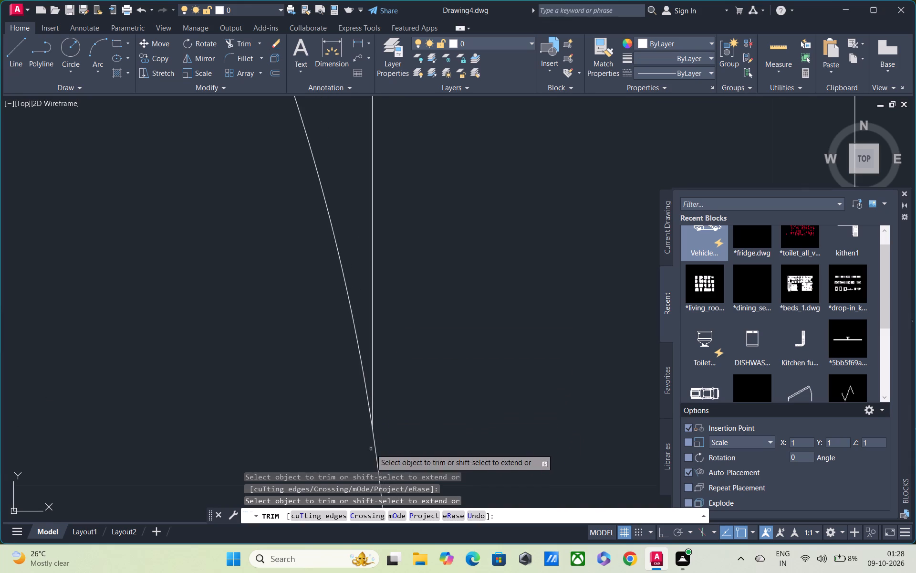
scroll(371, 449, "down", 7)
middle_click_drag(377, 424, 383, 312)
scroll(383, 311, "up", 1)
scroll(386, 401, "down", 2)
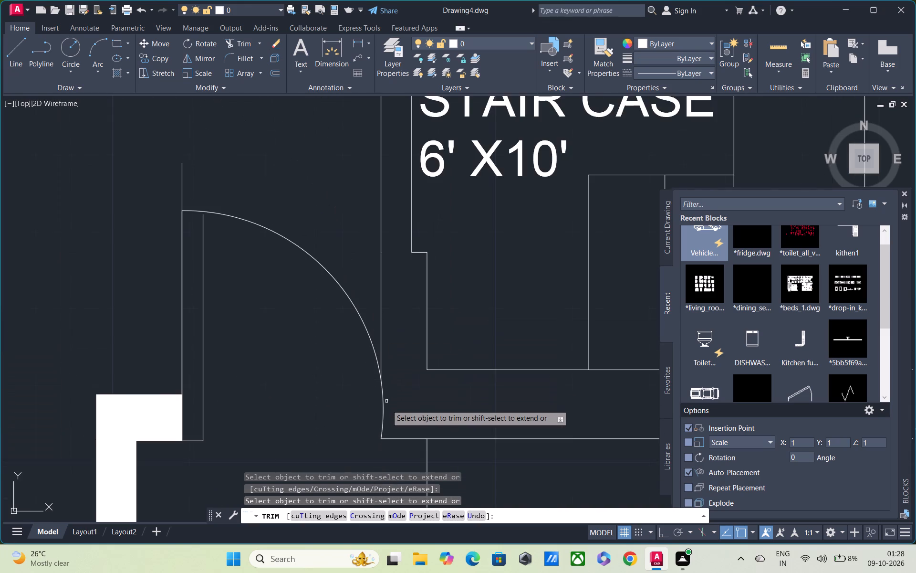
scroll(390, 433, "up", 3)
scroll(390, 434, "down", 3)
key("Escape")
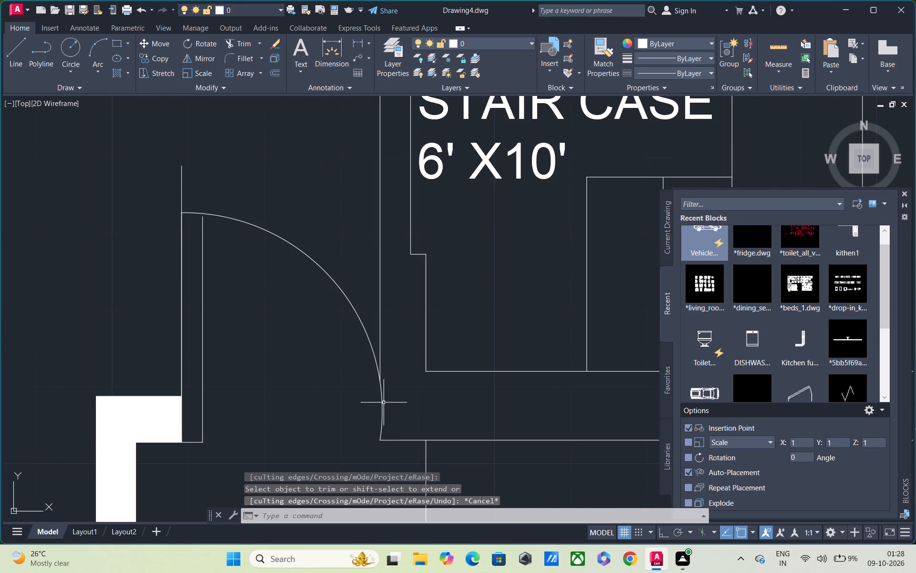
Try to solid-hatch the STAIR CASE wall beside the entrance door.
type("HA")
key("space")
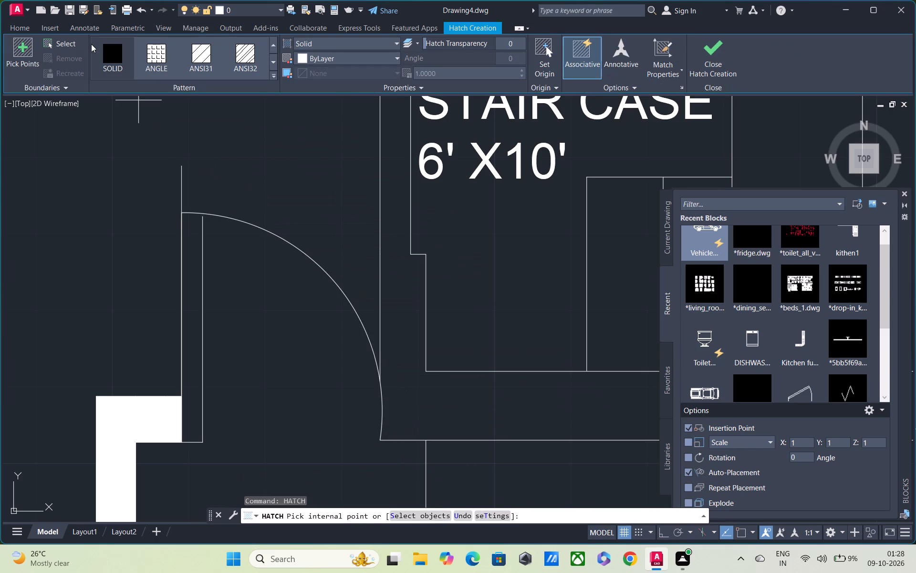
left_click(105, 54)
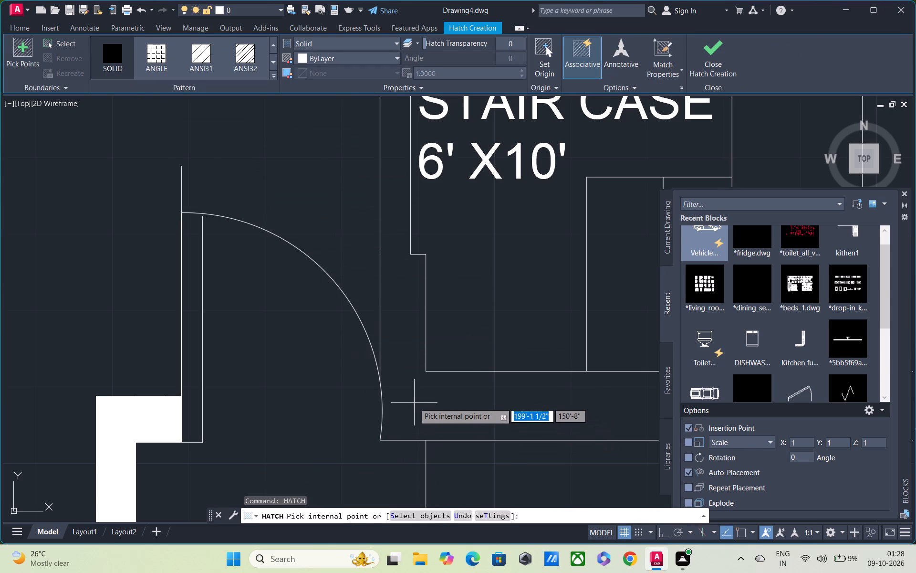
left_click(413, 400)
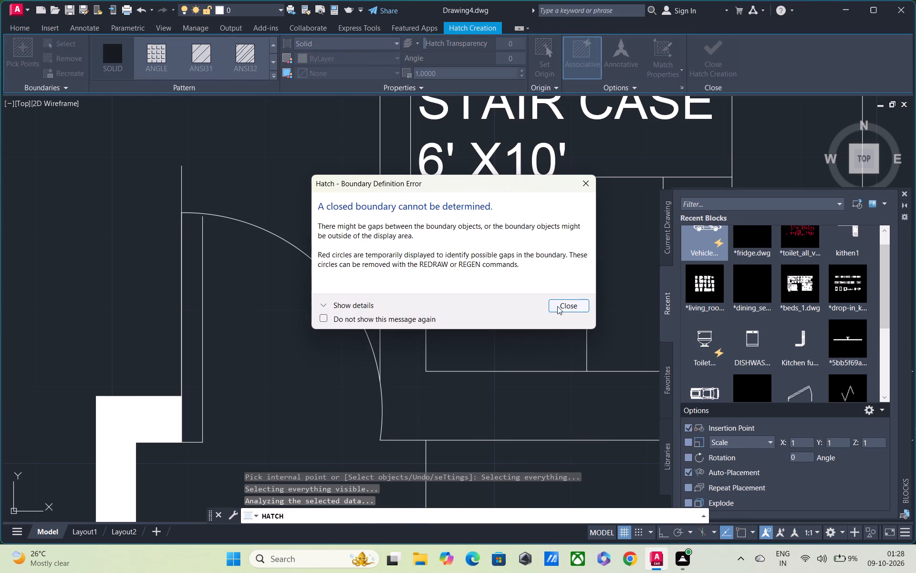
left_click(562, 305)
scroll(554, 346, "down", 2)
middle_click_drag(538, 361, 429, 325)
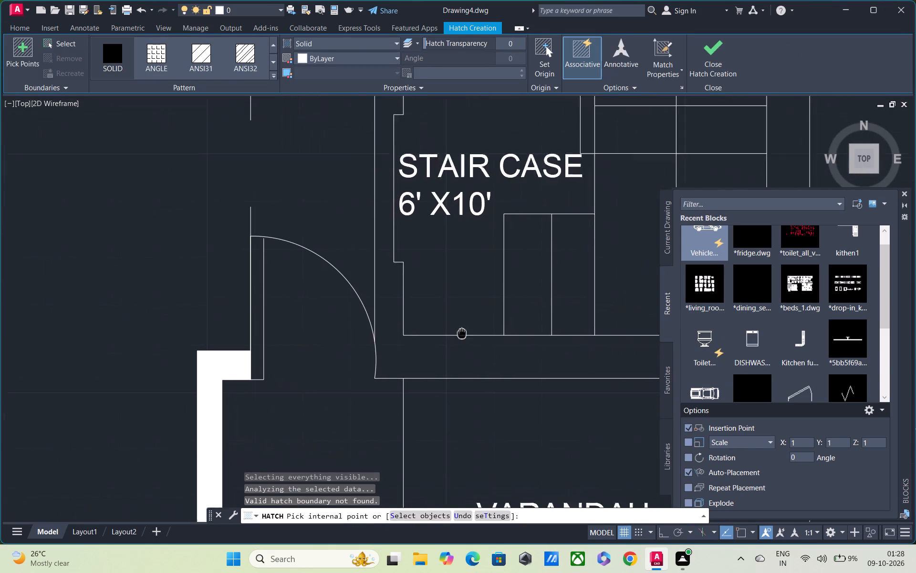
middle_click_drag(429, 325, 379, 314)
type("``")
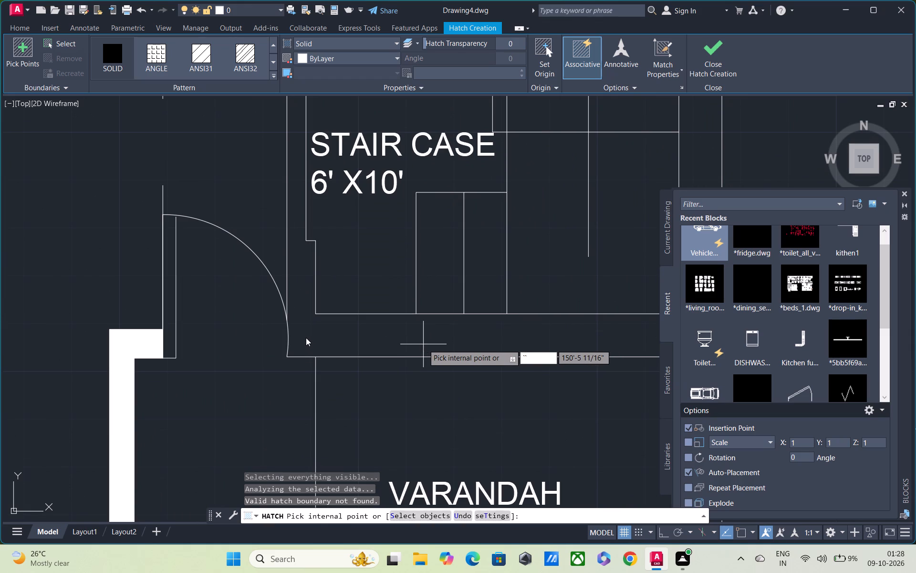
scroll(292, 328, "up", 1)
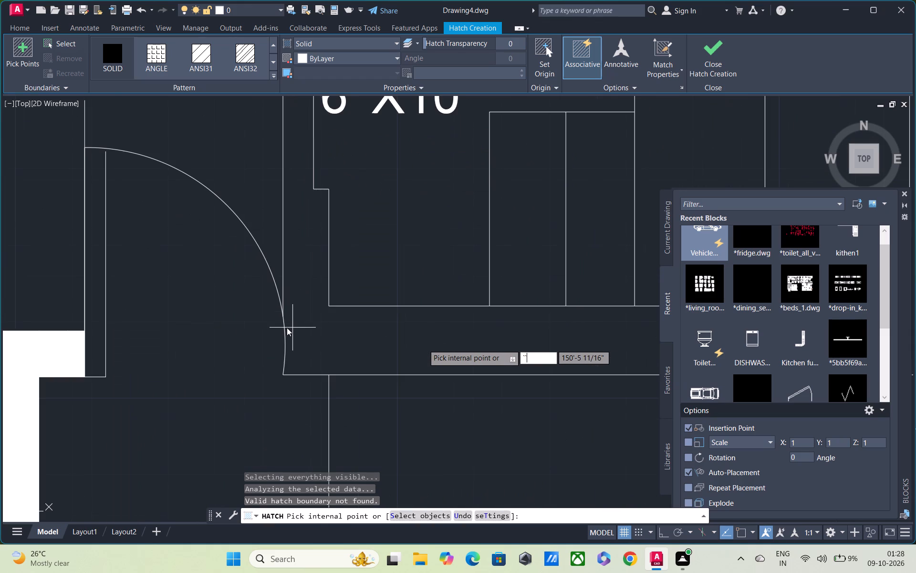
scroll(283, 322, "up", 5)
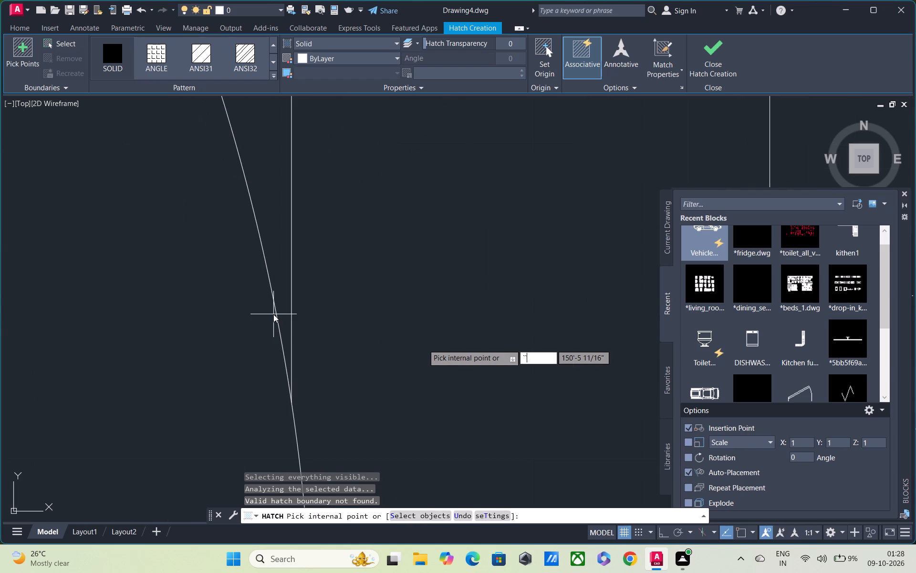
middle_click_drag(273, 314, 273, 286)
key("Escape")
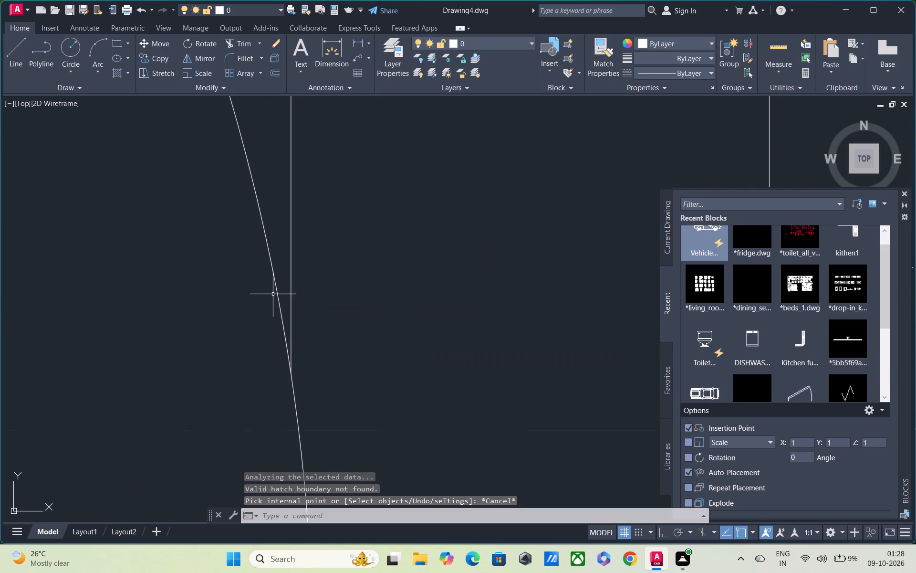
Draw a straight closing line from where the entrance door's swing arc meets the STAIR CASE wall line to the wall's lower corner.
type("L")
key("space")
scroll(272, 294, "down", 2)
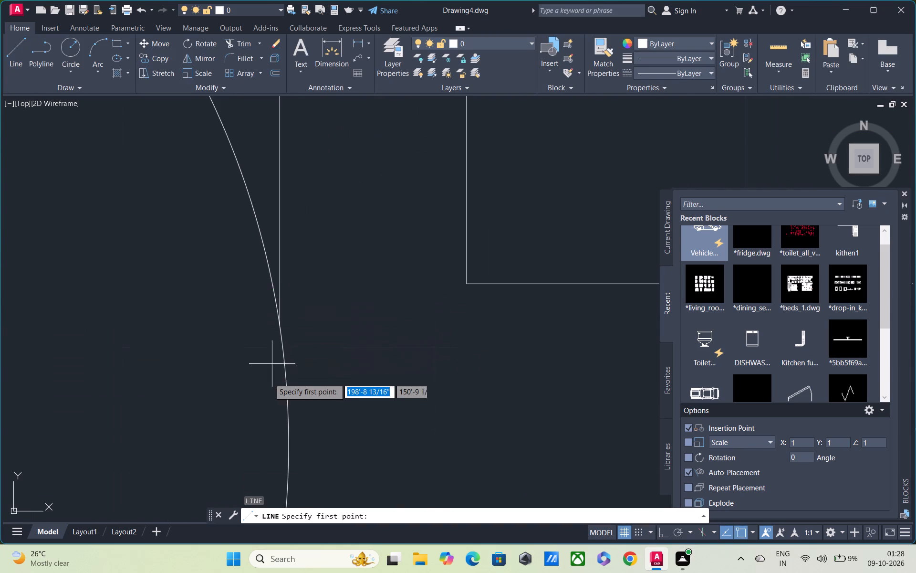
middle_click_drag(270, 375, 289, 281)
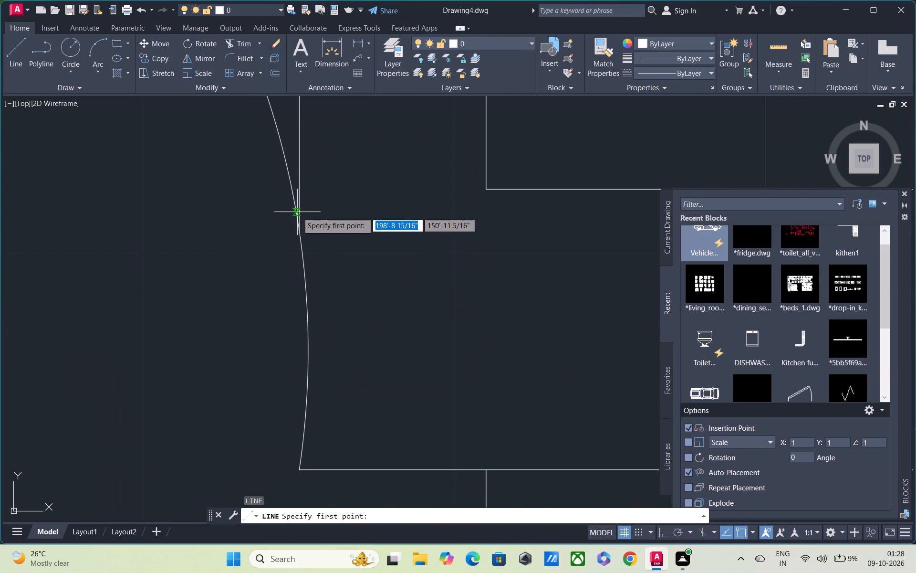
left_click(298, 211)
left_click(298, 467)
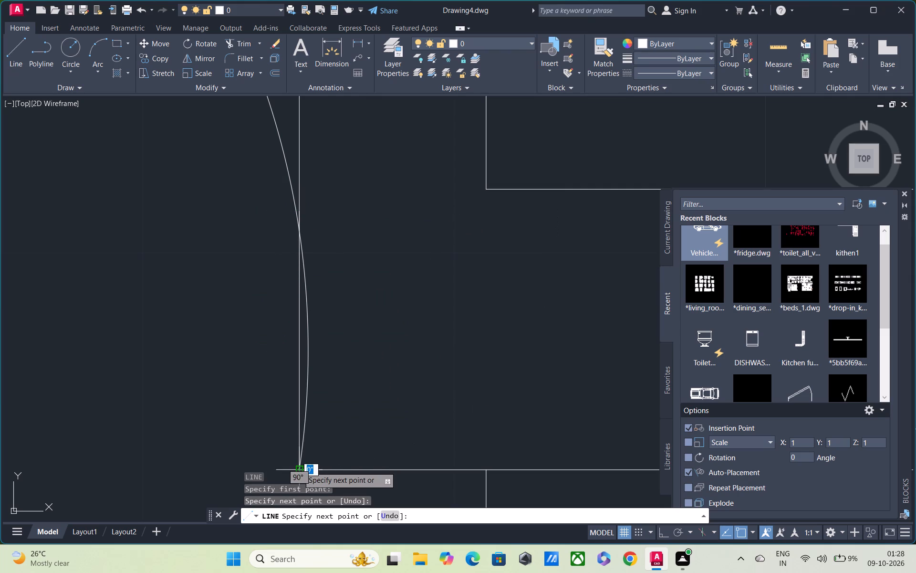
key("Escape")
Trim the lower part of the entrance door's swing arc that bulges into the STAIR CASE wall.
type("TR")
key("space")
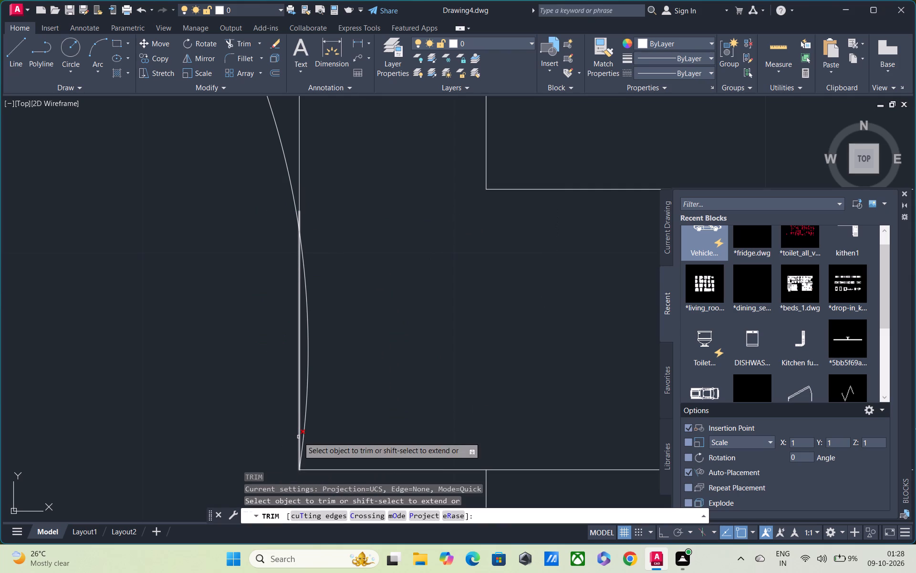
left_click(308, 355)
middle_click_drag(319, 339, 321, 438)
key("Escape")
scroll(338, 360, "down", 3)
scroll(354, 395, "down", 1)
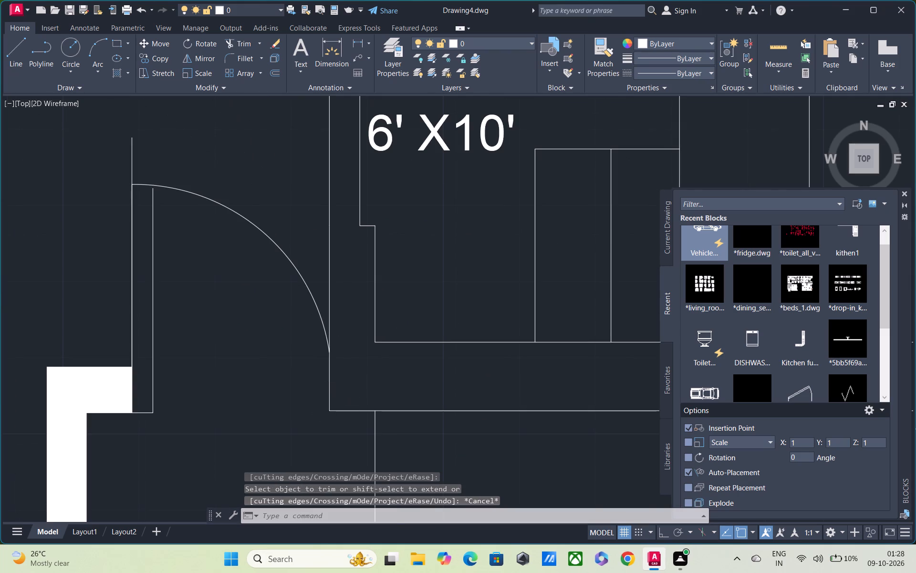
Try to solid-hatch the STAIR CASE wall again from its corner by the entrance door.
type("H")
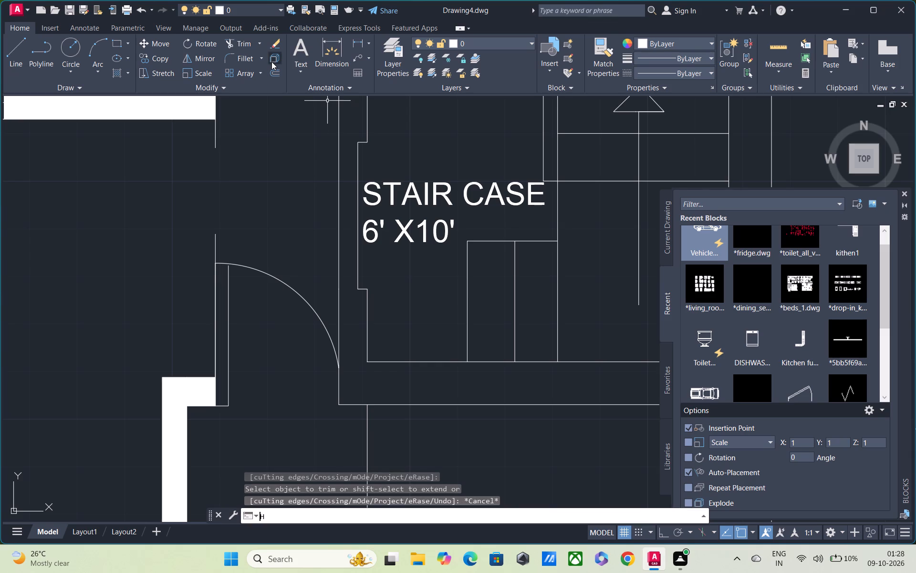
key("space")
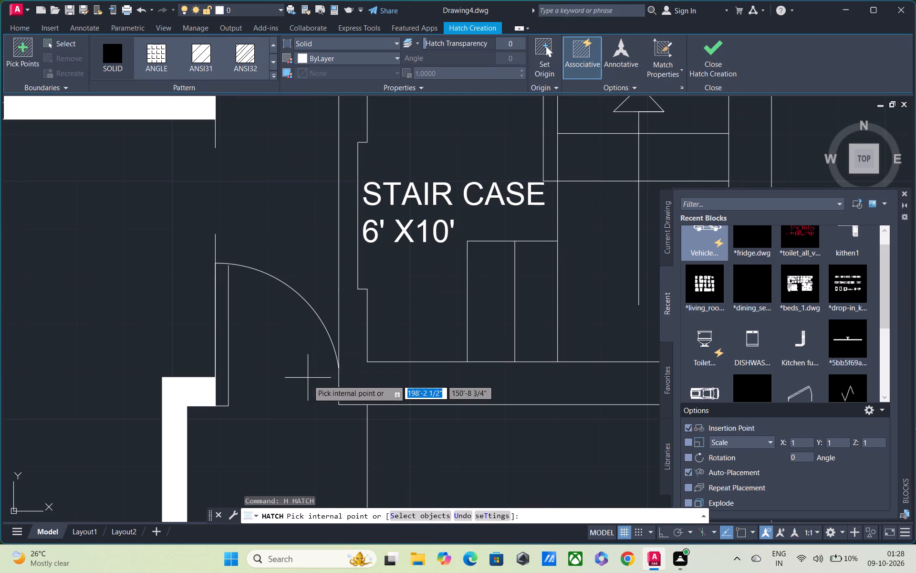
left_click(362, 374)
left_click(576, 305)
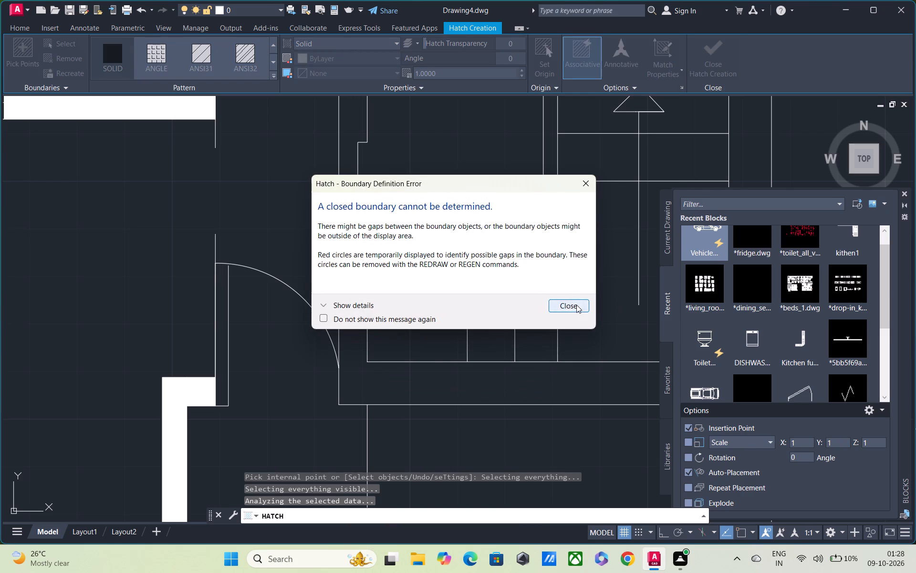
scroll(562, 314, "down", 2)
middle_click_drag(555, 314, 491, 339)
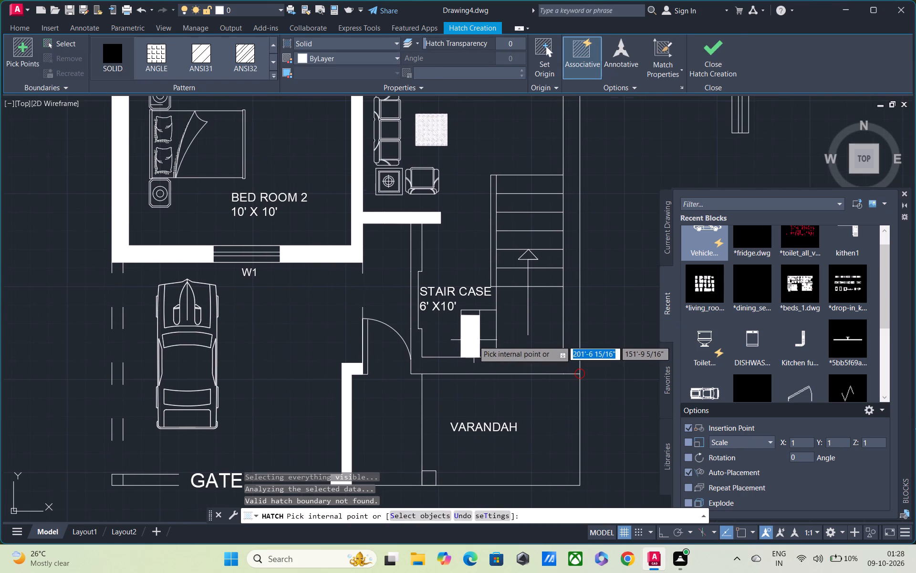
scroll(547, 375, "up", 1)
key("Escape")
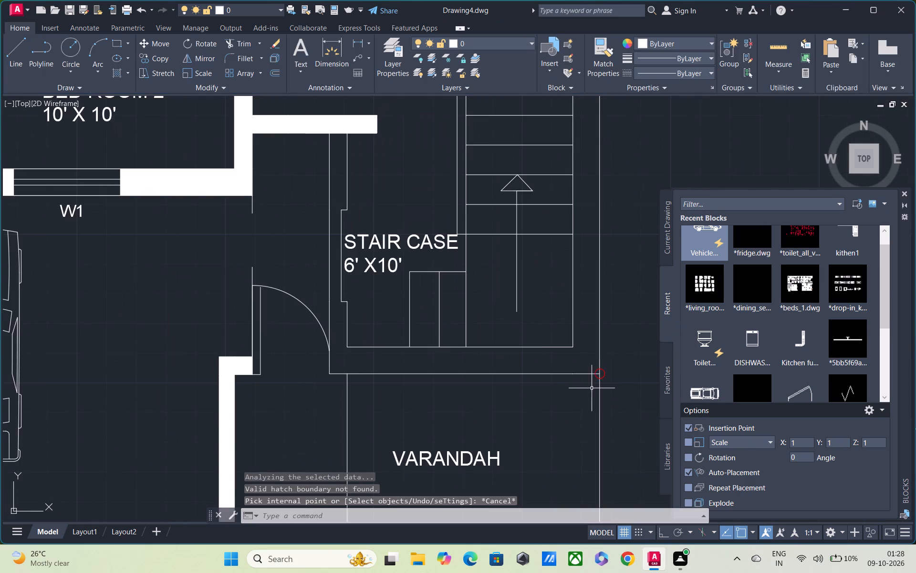
Draw a short line from the end of the wall line between STAIR CASE and VARANDAH across the outer wall line.
scroll(592, 387, "up", 2)
middle_click_drag(592, 386, 410, 358)
key("Escape")
scroll(414, 332, "up", 2)
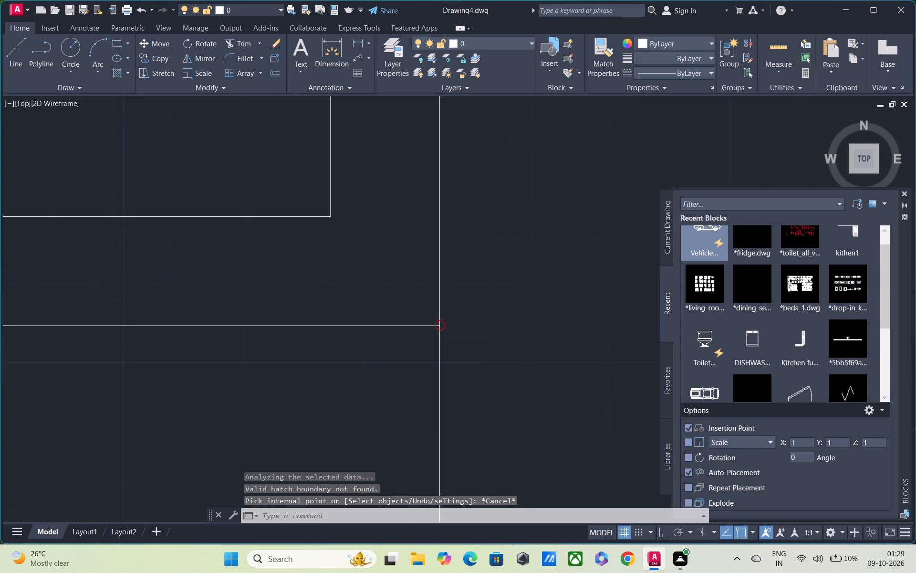
scroll(441, 321, "up", 2)
scroll(479, 333, "up", 2)
key("Escape")
key("Escape")
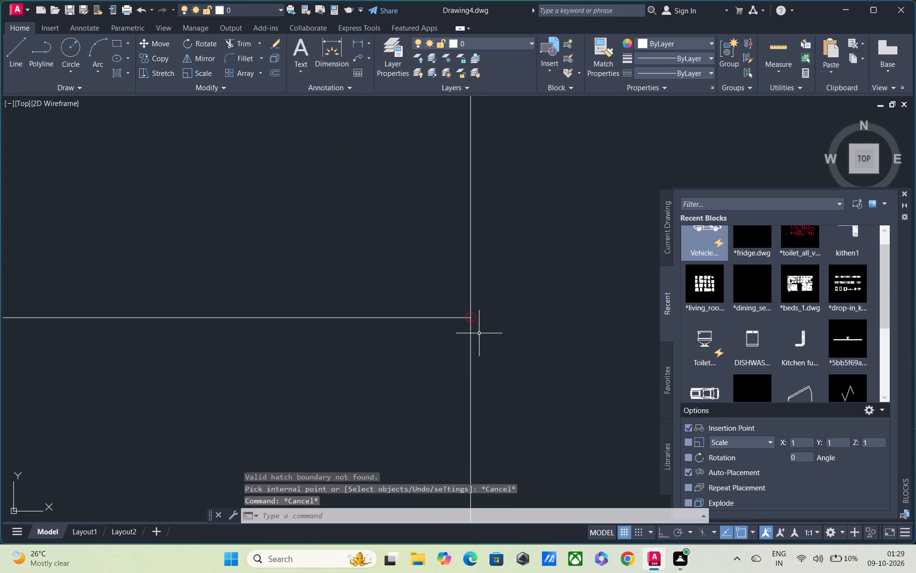
type("L")
key("space")
scroll(473, 324, "up", 1)
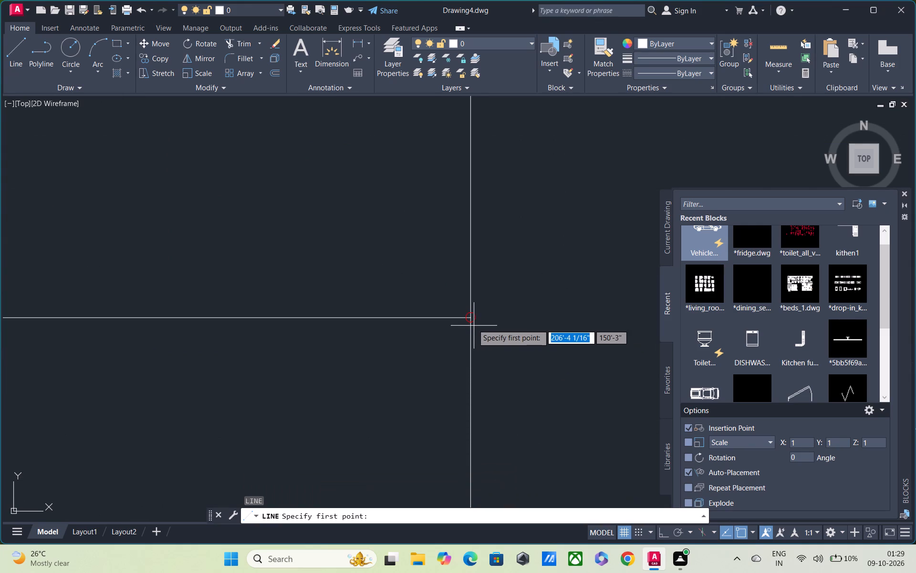
scroll(464, 315, "up", 2)
left_click(476, 317)
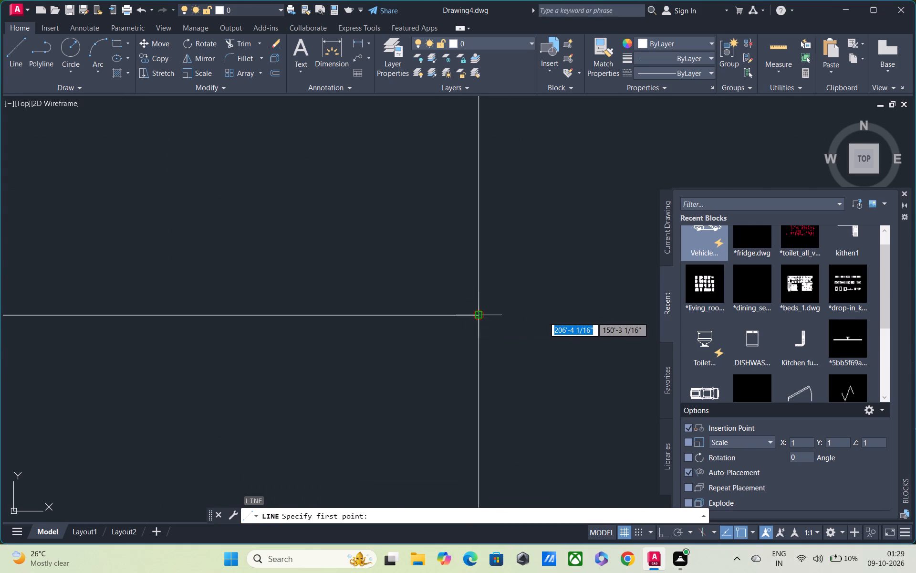
left_click(491, 316)
key("Escape")
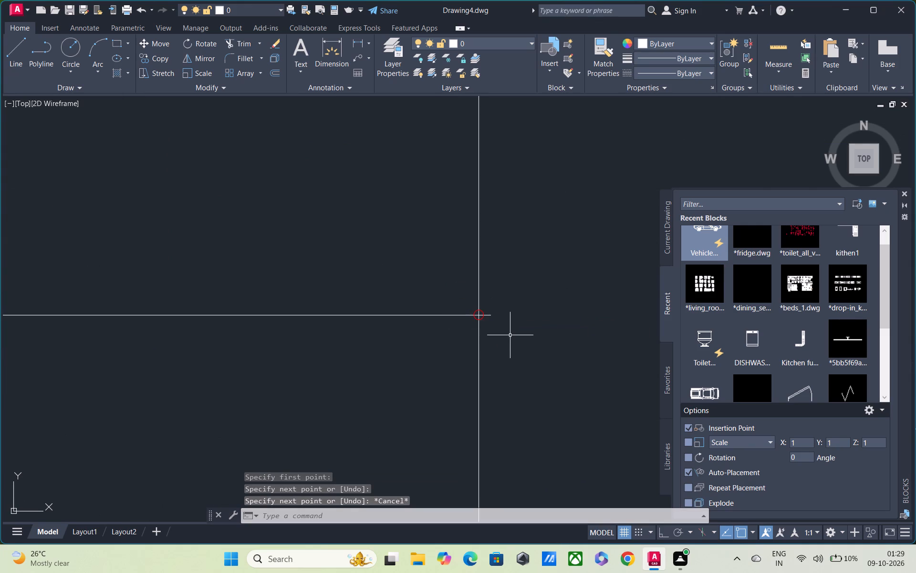
Trim the short line's overhang beyond the outer wall line at the STAIR CASE and VARANDAH junction.
type("TR")
key("space")
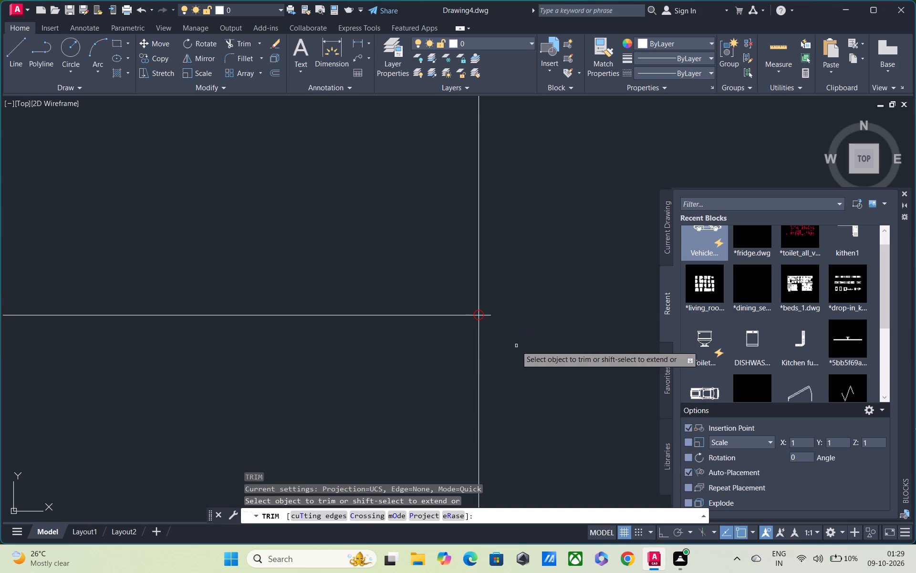
scroll(493, 311, "up", 3)
left_click_drag(473, 313, 460, 394)
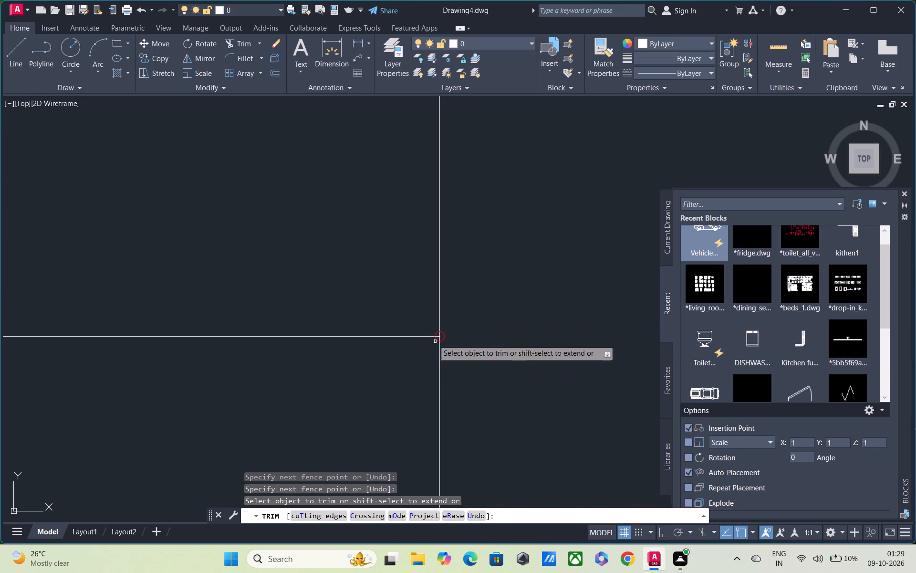
scroll(433, 339, "up", 11)
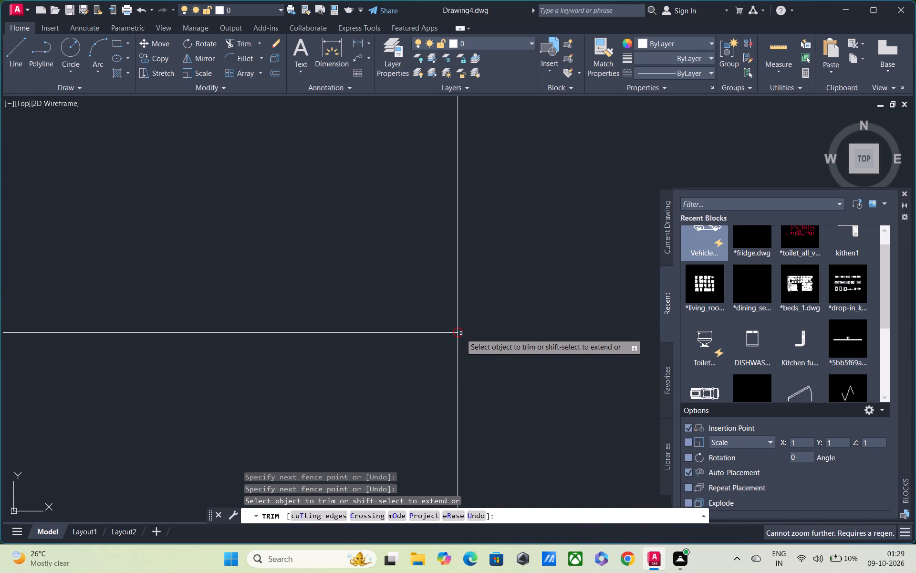
scroll(460, 333, "up", 3)
scroll(460, 333, "down", 5)
key("Escape")
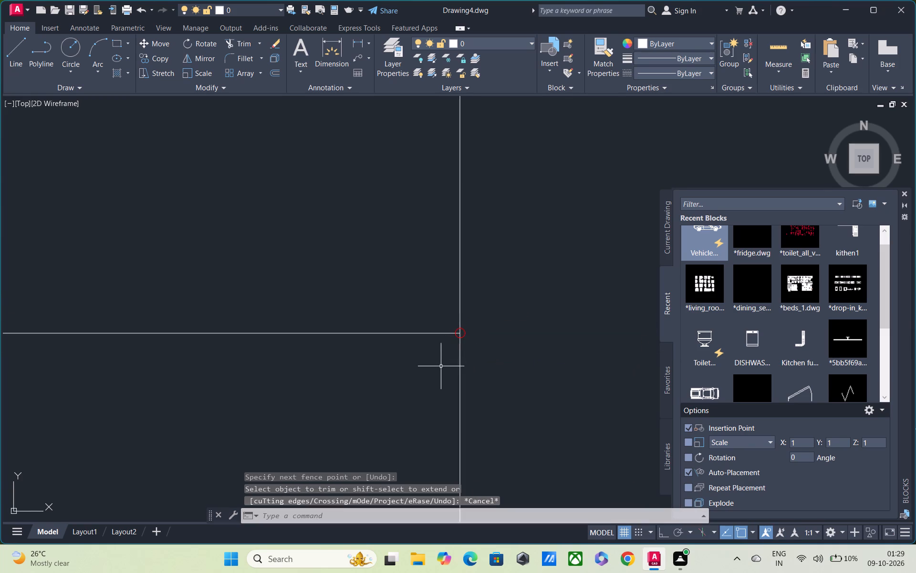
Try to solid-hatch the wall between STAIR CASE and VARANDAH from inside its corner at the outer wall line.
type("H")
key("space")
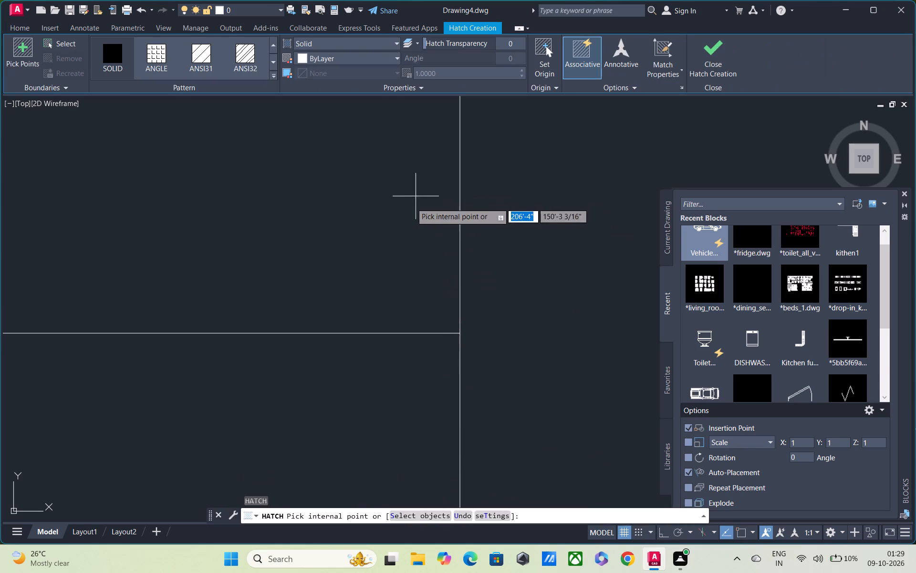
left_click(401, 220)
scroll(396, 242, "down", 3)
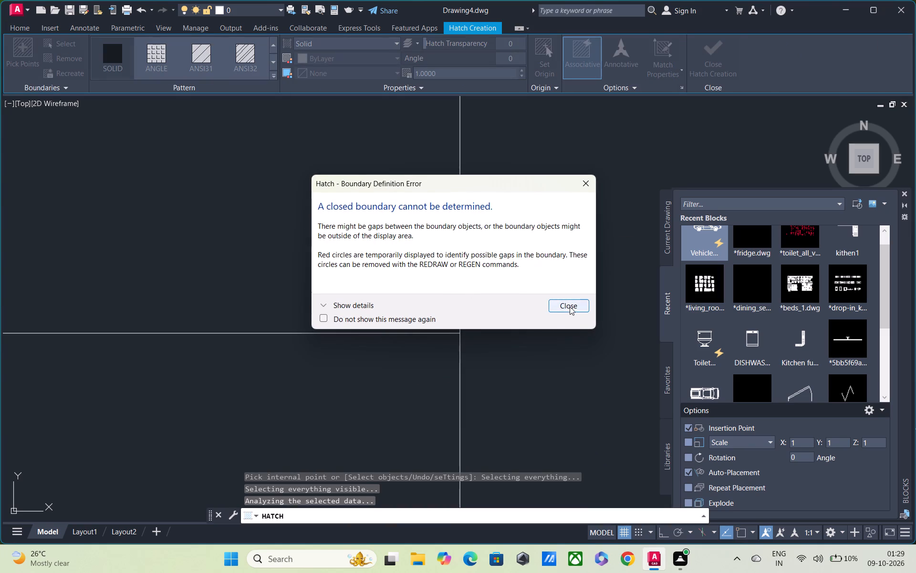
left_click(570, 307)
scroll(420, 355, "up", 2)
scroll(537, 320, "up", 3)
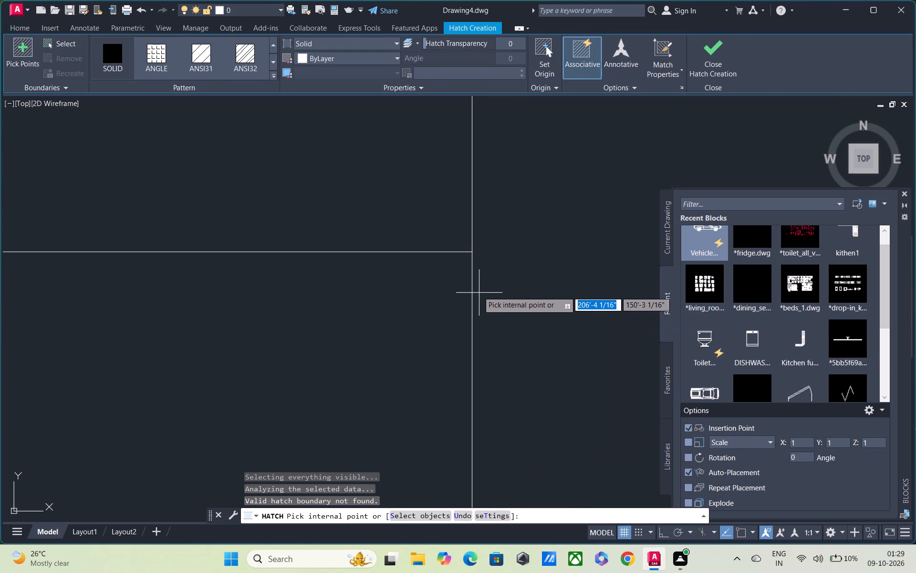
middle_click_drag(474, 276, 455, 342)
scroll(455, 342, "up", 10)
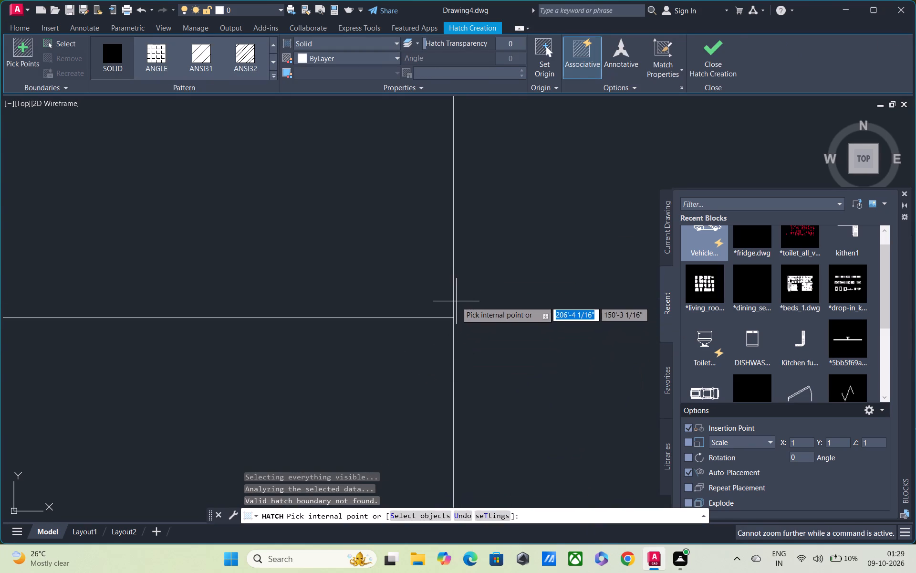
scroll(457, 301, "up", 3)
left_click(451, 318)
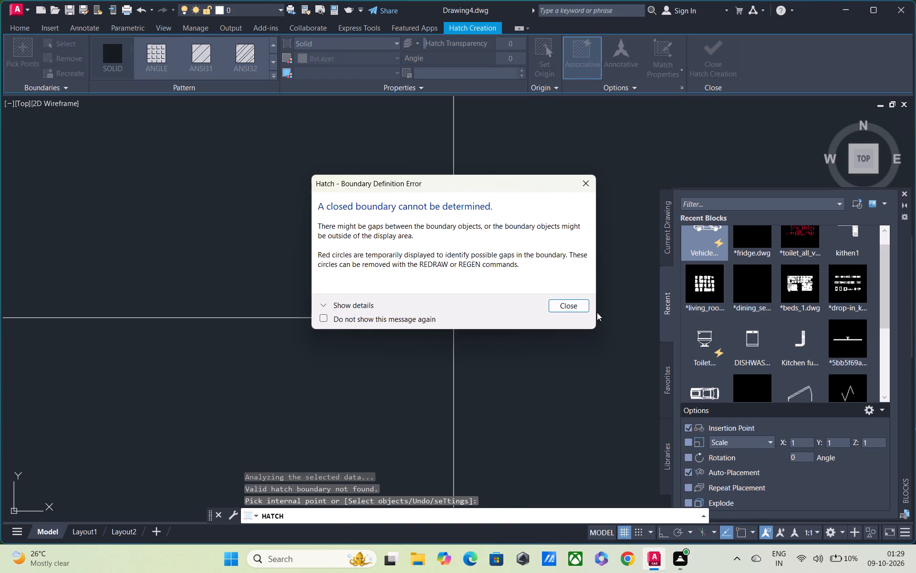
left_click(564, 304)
Examine the walls around STAIR CASE, VARANDAH and the entrance door for boundary gaps, ending the hatch command.
scroll(477, 312, "down", 3)
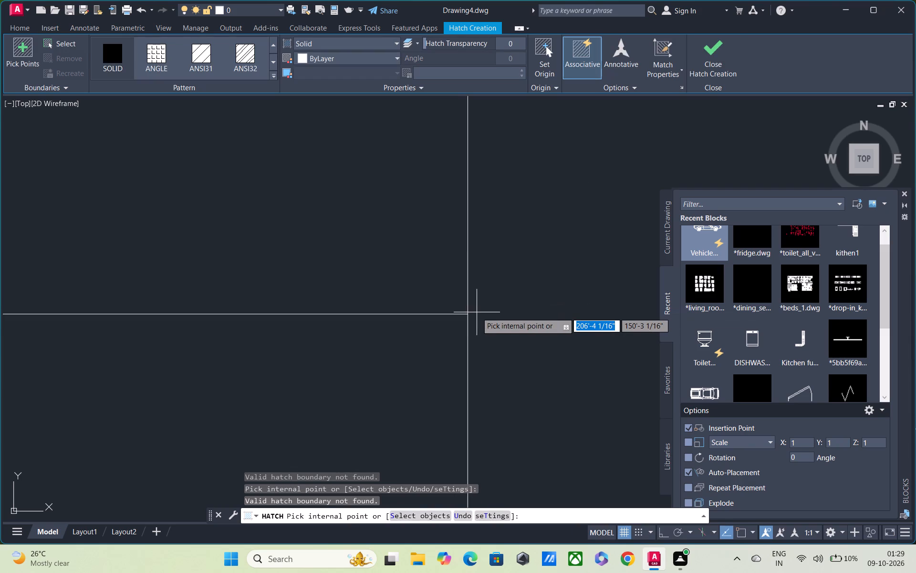
scroll(476, 312, "down", 2)
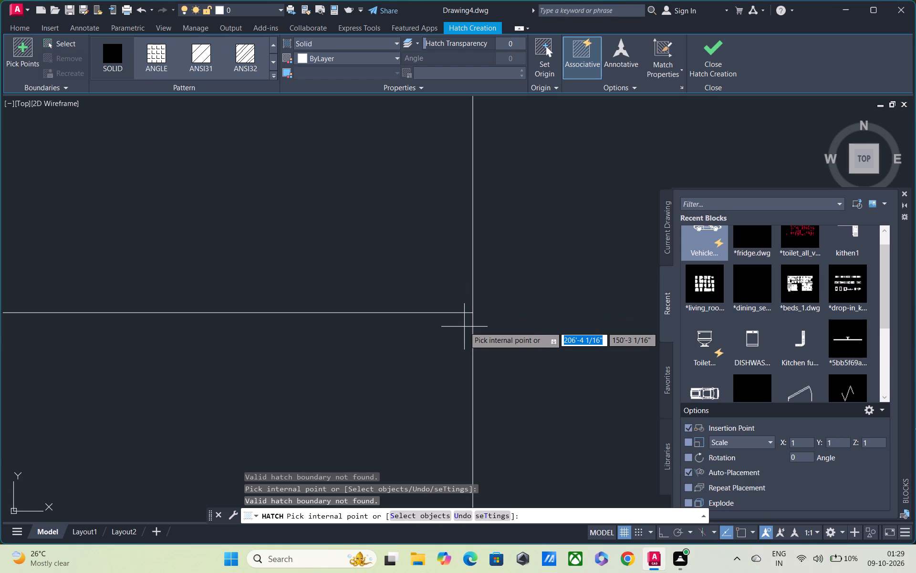
scroll(459, 316, "down", 5)
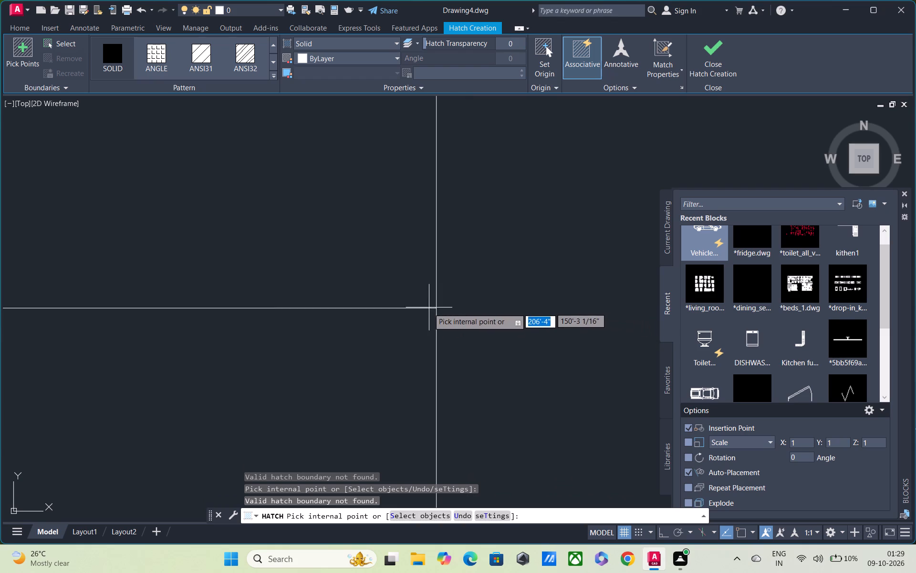
scroll(247, 314, "down", 2)
middle_click_drag(247, 315, 344, 299)
scroll(344, 299, "down", 3)
middle_click_drag(235, 314, 471, 331)
scroll(467, 326, "down", 2)
middle_click_drag(381, 327, 542, 329)
scroll(510, 314, "down", 1)
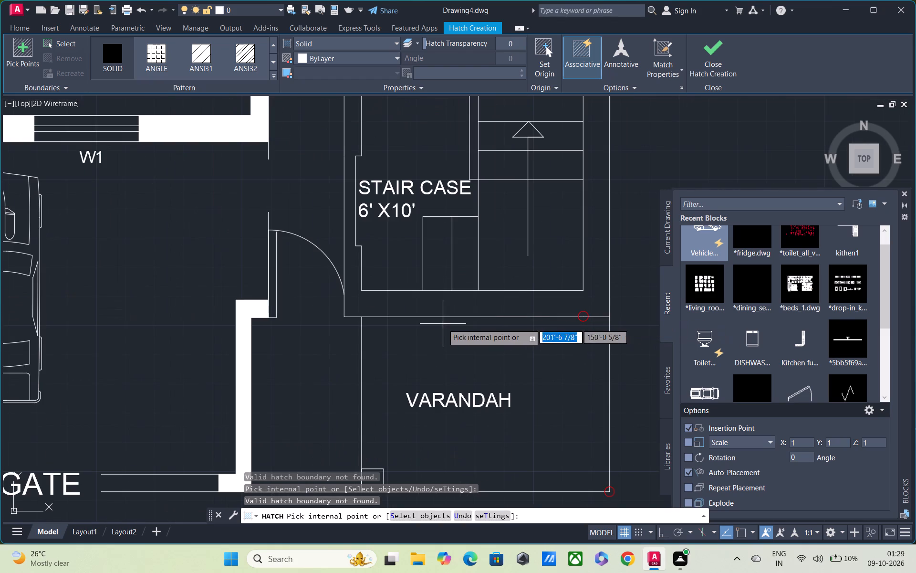
middle_click_drag(449, 349, 437, 287)
scroll(496, 312, "down", 1)
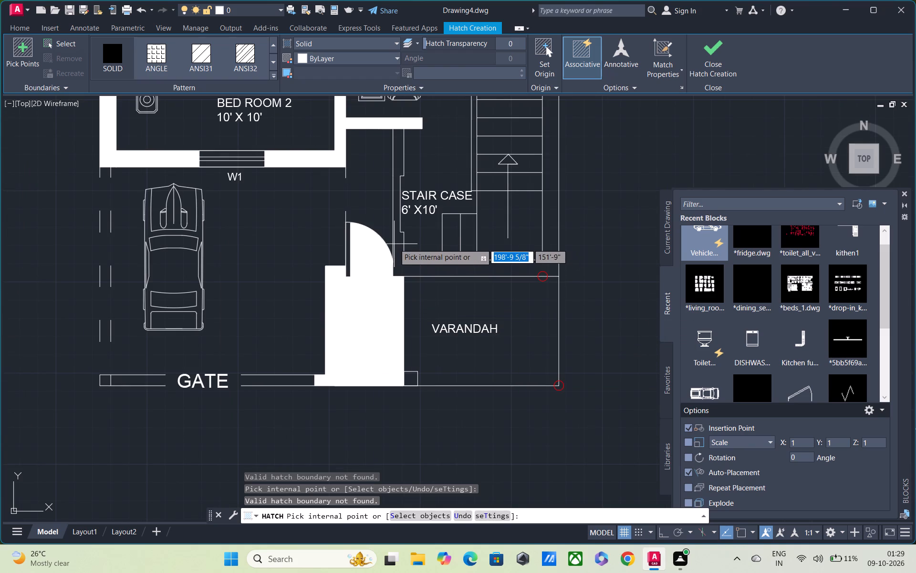
middle_click_drag(397, 206, 355, 347)
scroll(361, 319, "down", 1)
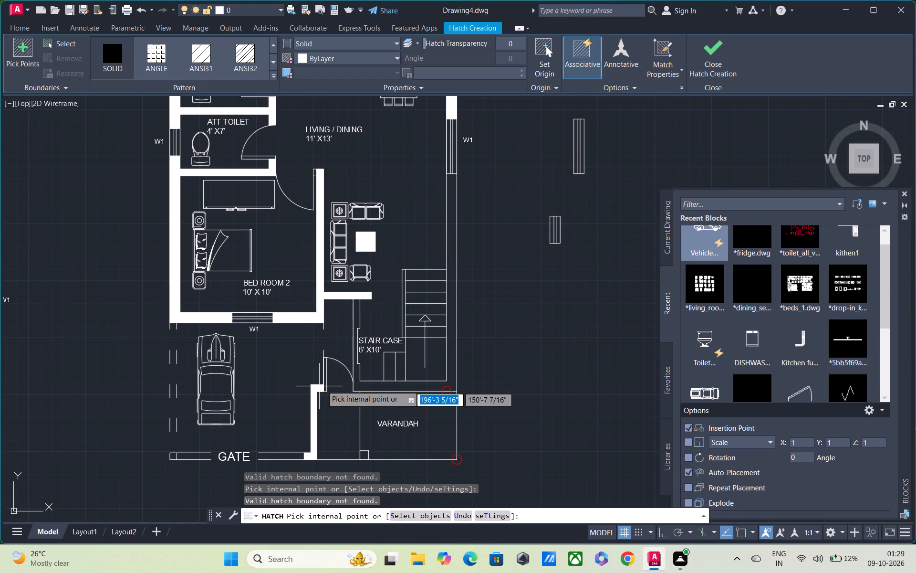
key("Escape")
Delete the entrance door's swing arc where it meets the STAIR CASE wall line.
scroll(347, 366, "up", 2)
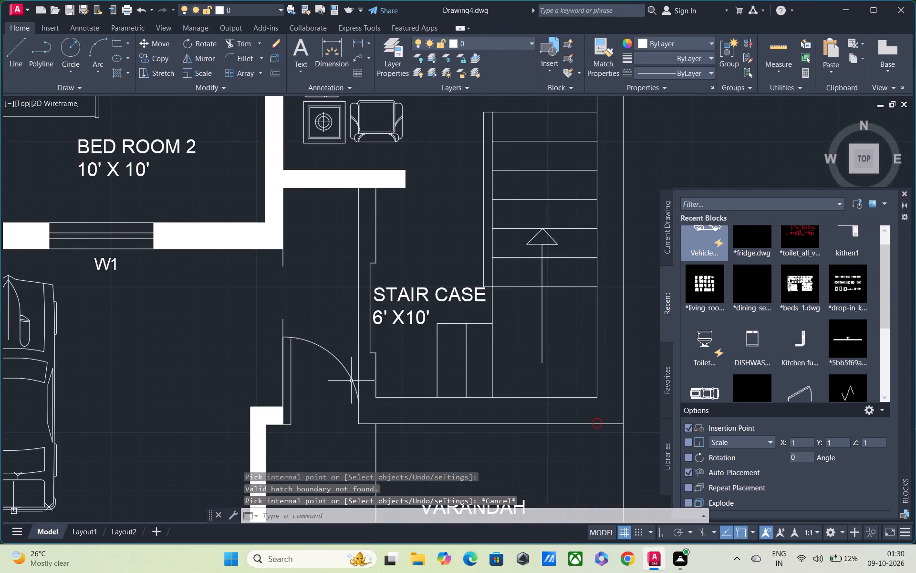
scroll(357, 373, "up", 3)
middle_click_drag(362, 312, 383, 198)
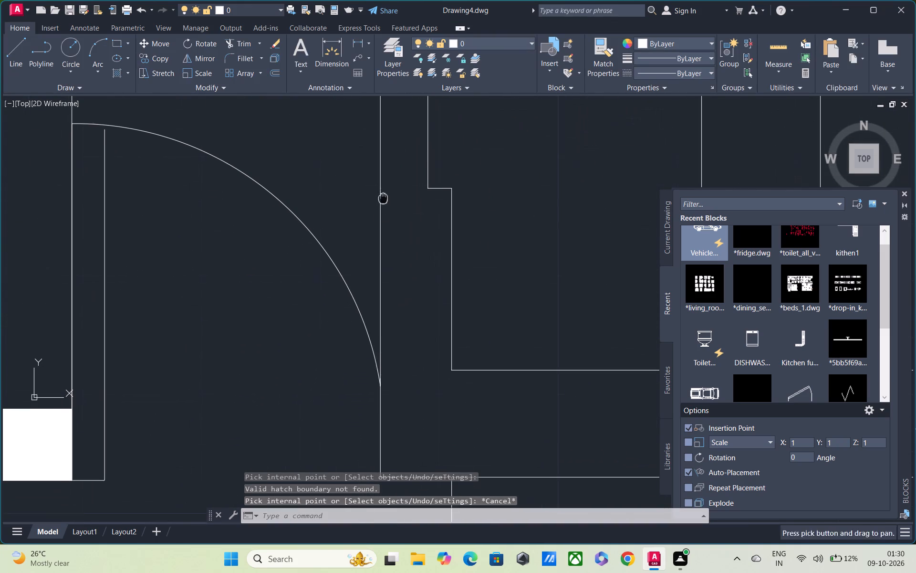
scroll(368, 334, "down", 1)
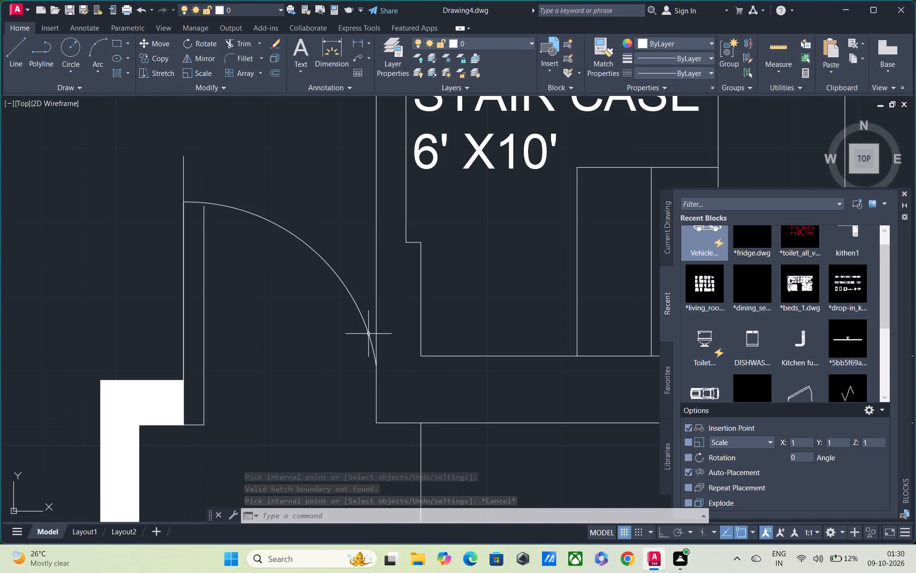
scroll(368, 349, "up", 3)
scroll(389, 407, "up", 2)
scroll(405, 460, "up", 1)
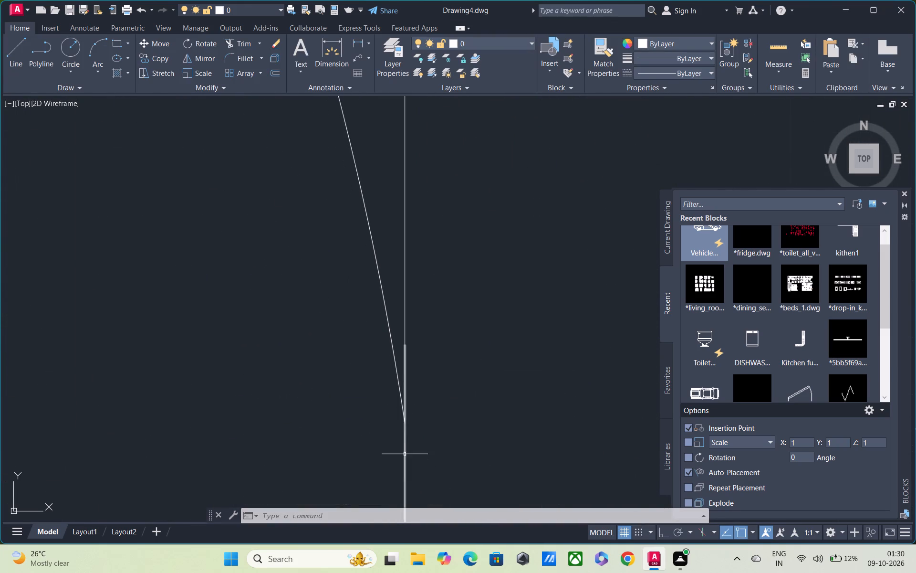
middle_click_drag(405, 435, 405, 423)
scroll(405, 423, "up", 5)
scroll(399, 366, "up", 2)
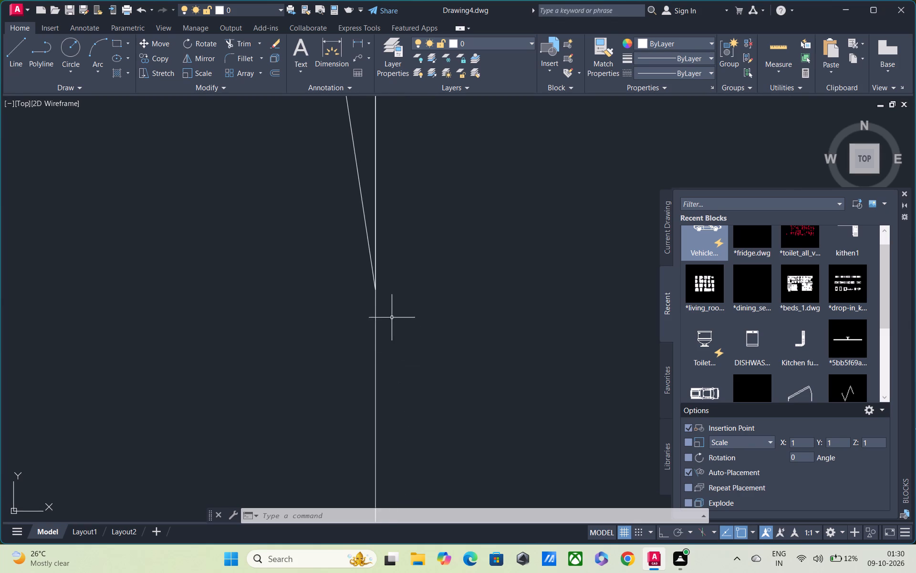
scroll(385, 299, "up", 3)
middle_click_drag(383, 299, 392, 386)
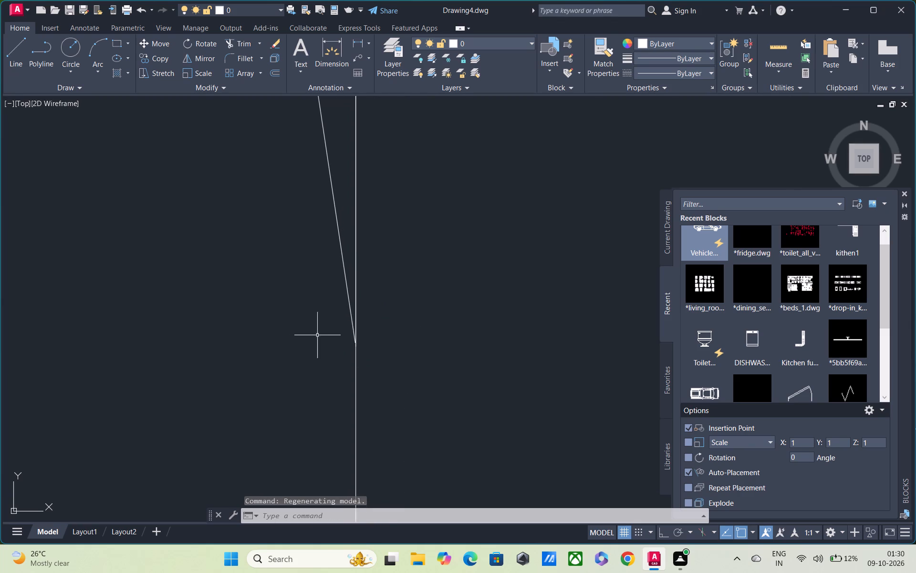
scroll(361, 335, "up", 4)
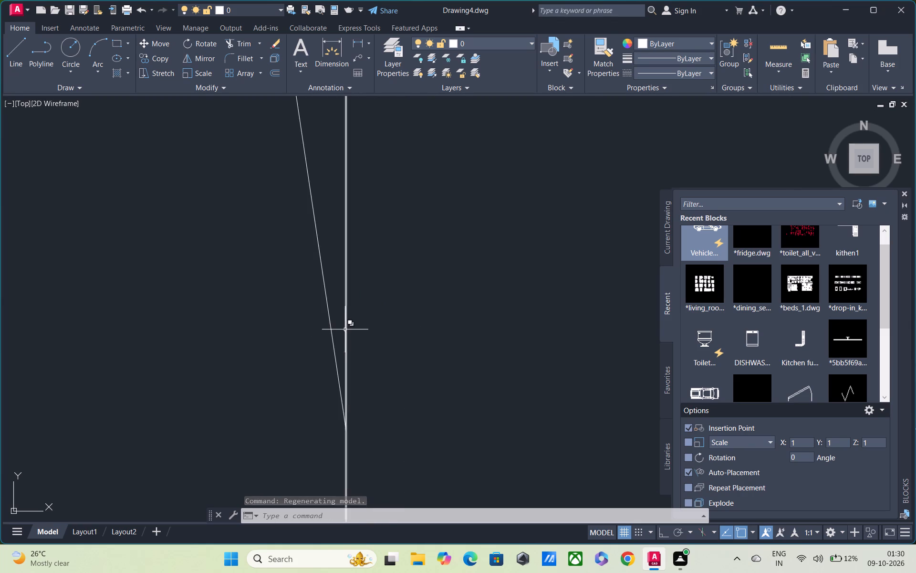
scroll(343, 335, "up", 2)
scroll(343, 346, "down", 1)
middle_click_drag(347, 361, 361, 216)
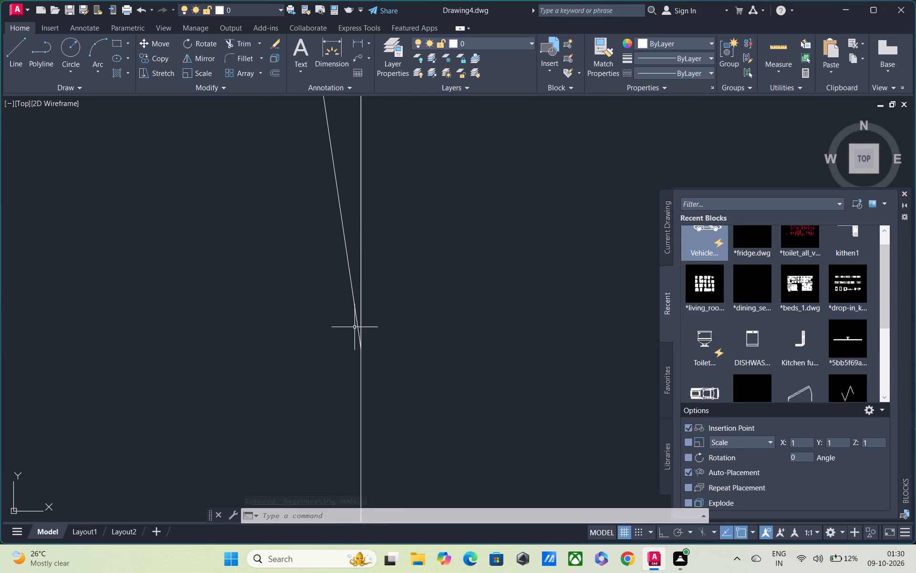
scroll(356, 340, "up", 6)
scroll(375, 383, "up", 3)
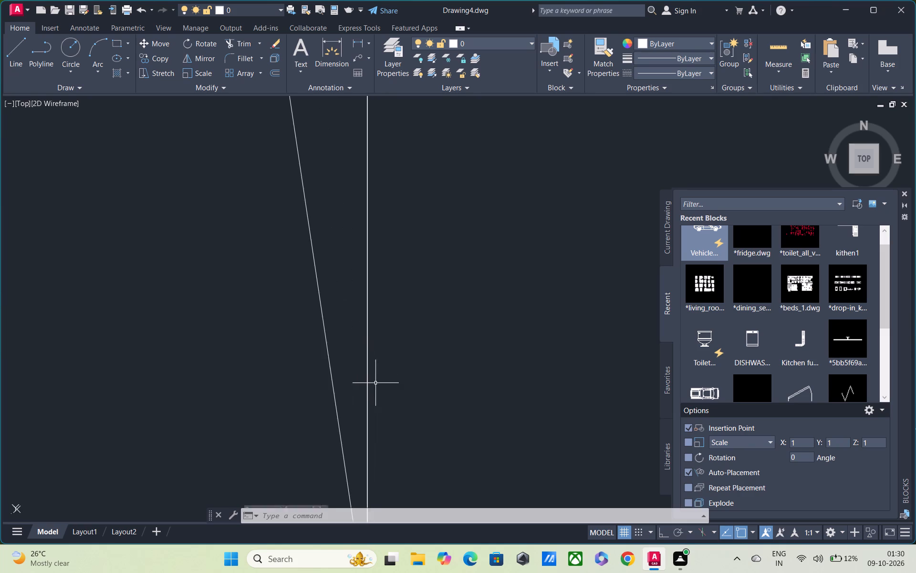
middle_click_drag(376, 366, 390, 209)
scroll(371, 387, "up", 2)
scroll(371, 387, "down", 2)
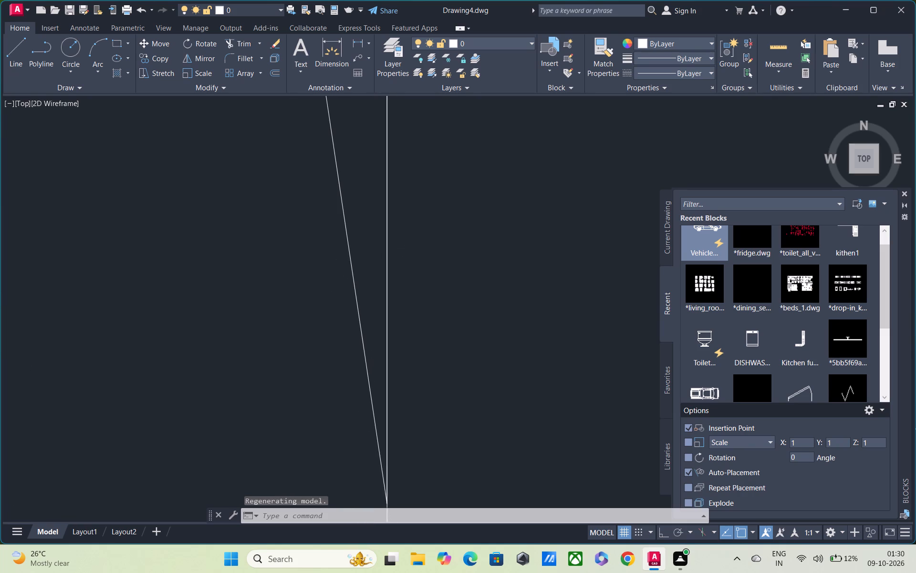
scroll(371, 387, "down", 1)
left_click(367, 362)
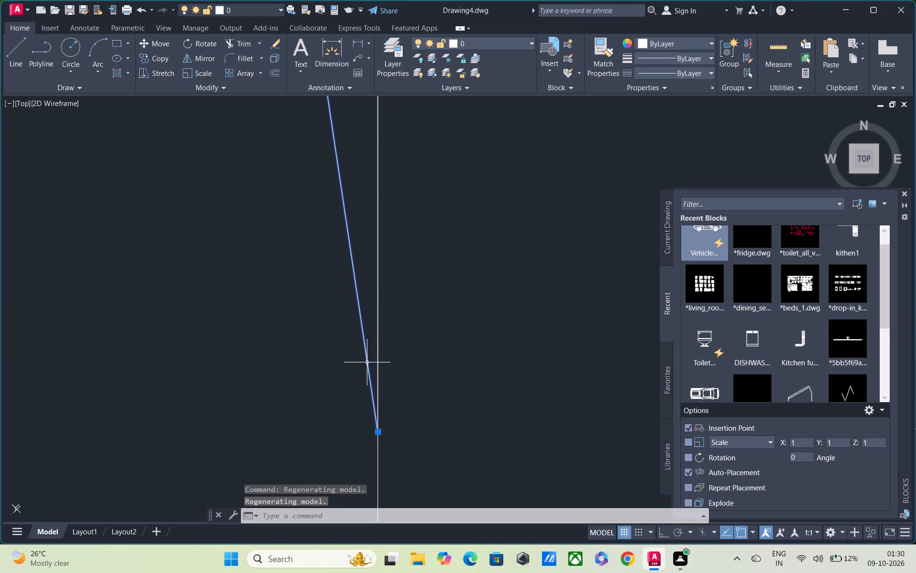
key("Delete")
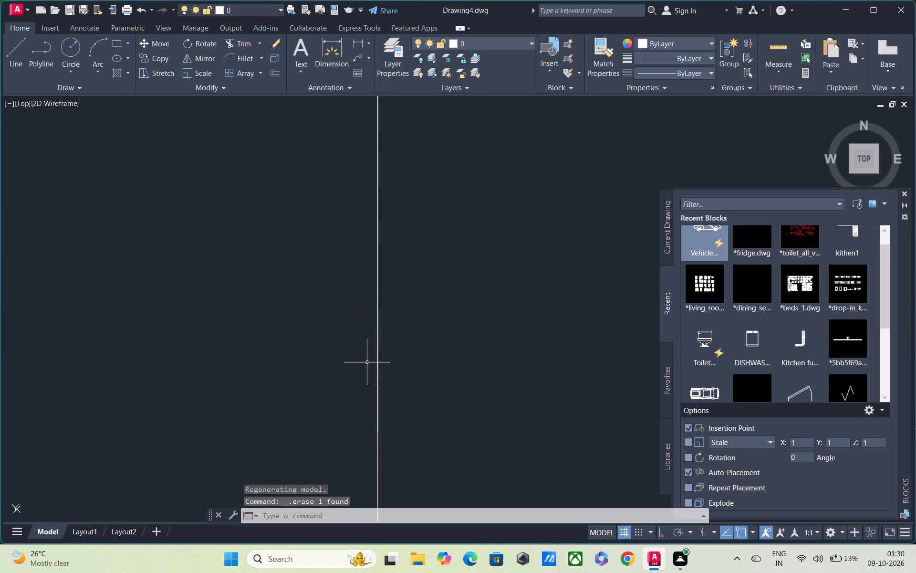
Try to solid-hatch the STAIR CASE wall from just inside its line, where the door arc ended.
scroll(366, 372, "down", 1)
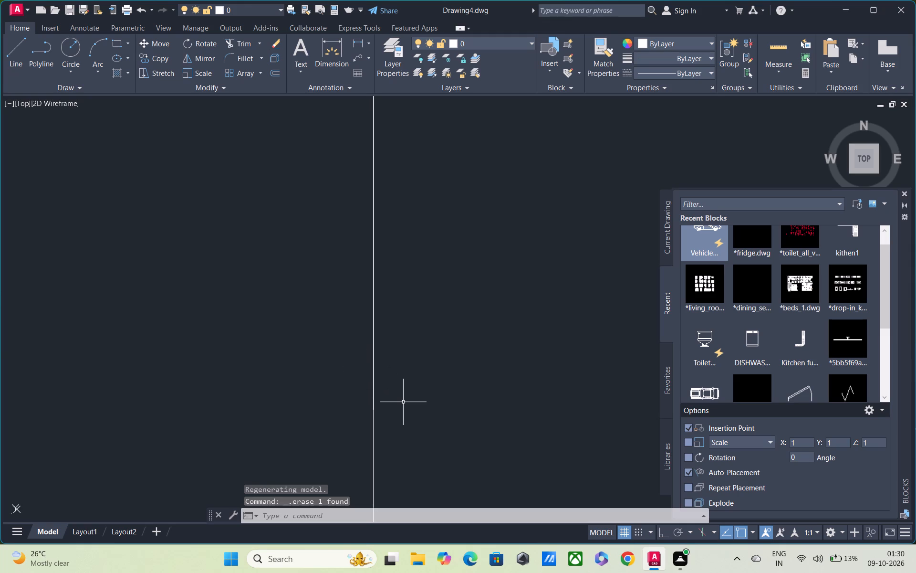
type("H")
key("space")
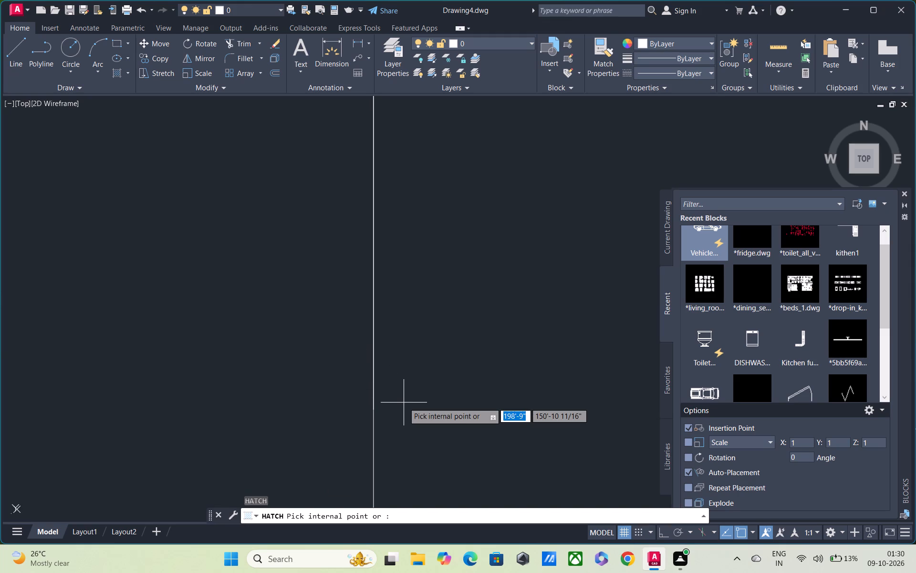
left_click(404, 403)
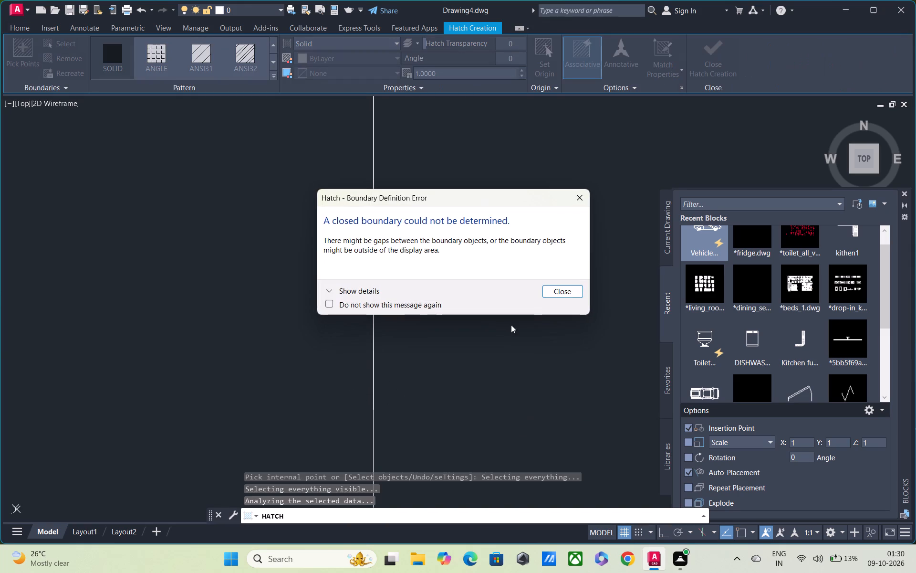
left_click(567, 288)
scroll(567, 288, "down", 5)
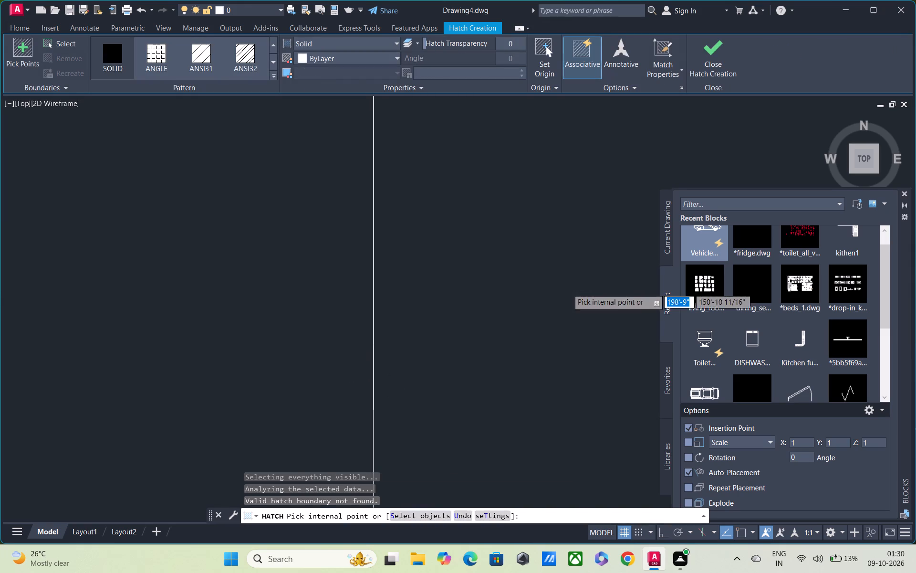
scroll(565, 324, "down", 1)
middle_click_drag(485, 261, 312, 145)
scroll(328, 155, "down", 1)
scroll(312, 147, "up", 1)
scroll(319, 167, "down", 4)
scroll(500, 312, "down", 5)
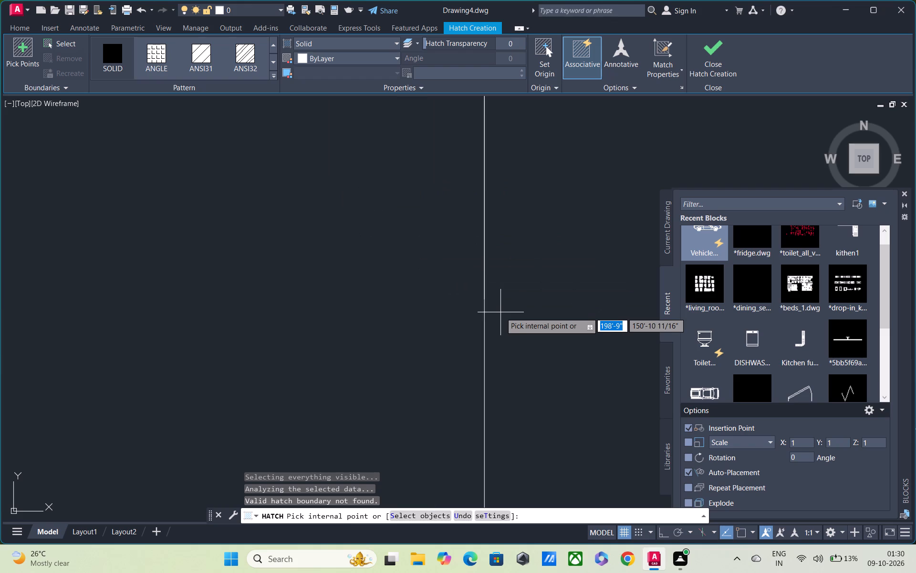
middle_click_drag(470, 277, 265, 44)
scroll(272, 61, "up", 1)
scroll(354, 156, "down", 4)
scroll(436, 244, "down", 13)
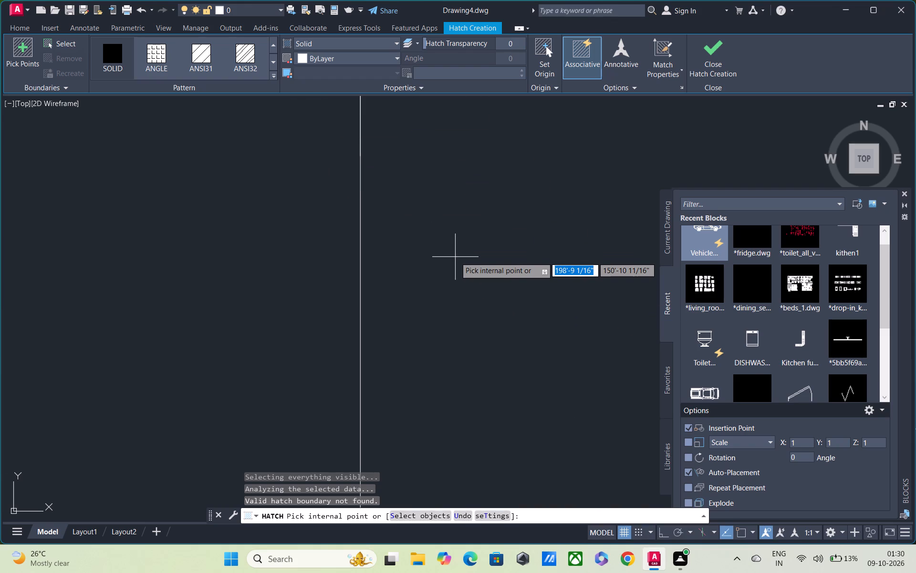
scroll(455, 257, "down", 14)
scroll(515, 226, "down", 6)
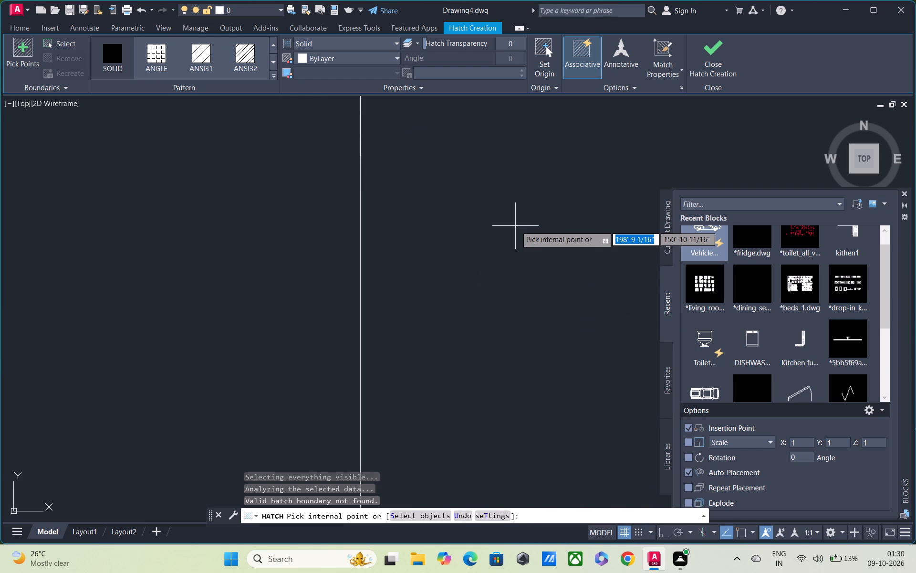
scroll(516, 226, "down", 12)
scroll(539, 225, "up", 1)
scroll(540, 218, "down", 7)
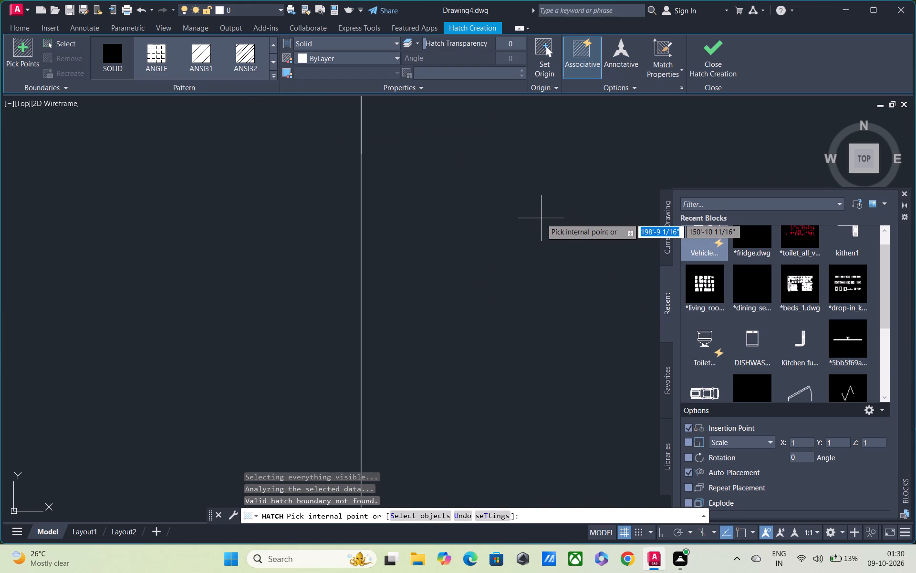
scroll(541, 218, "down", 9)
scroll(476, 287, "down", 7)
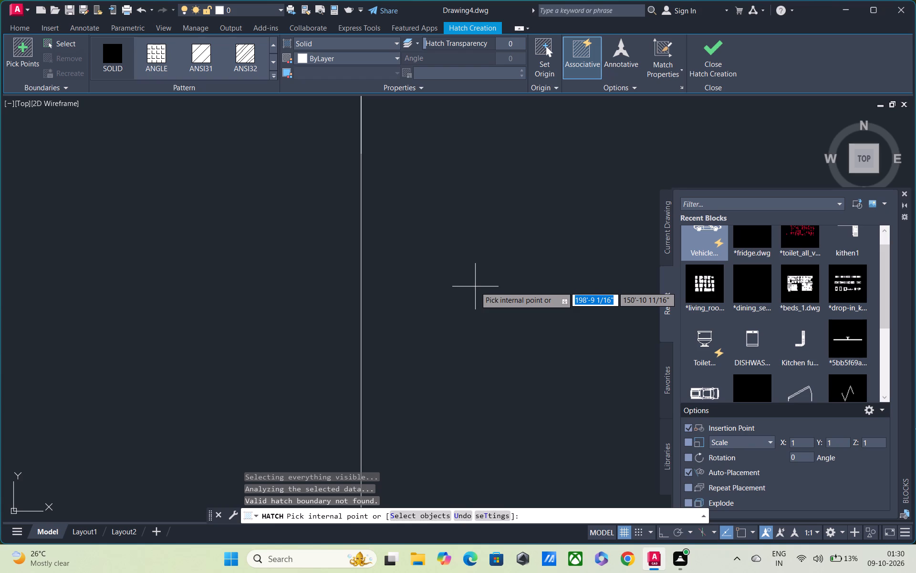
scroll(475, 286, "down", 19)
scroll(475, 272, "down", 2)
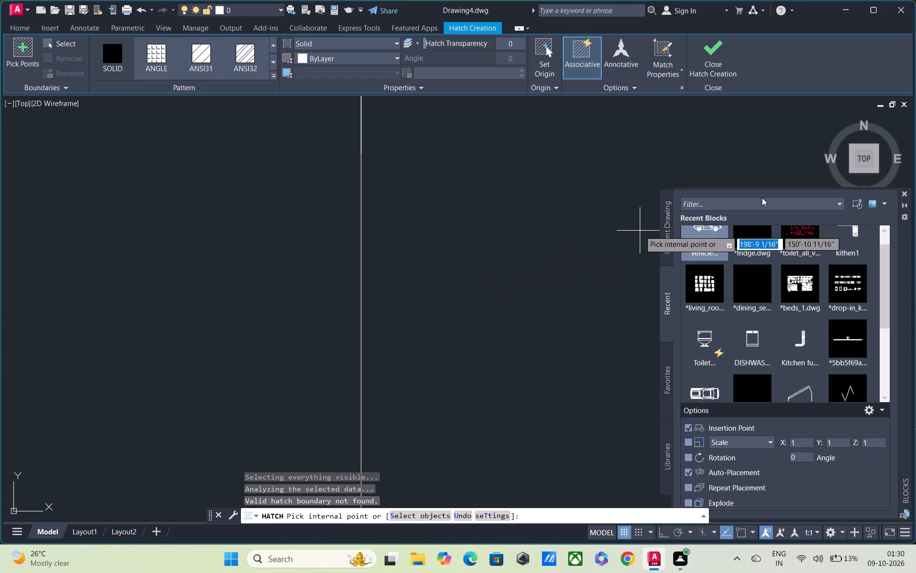
Close the Blocks palette and end the hatch command.
left_click(901, 190)
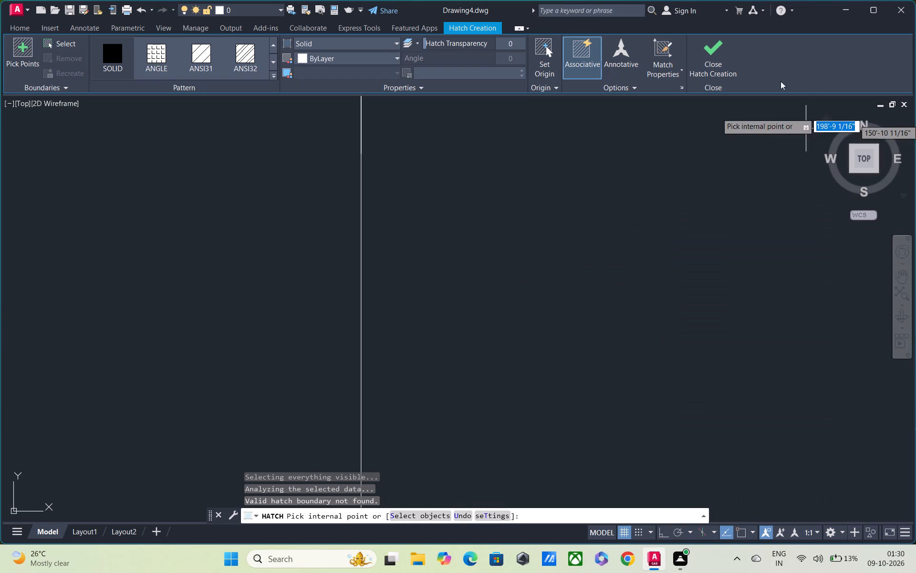
left_click(708, 51)
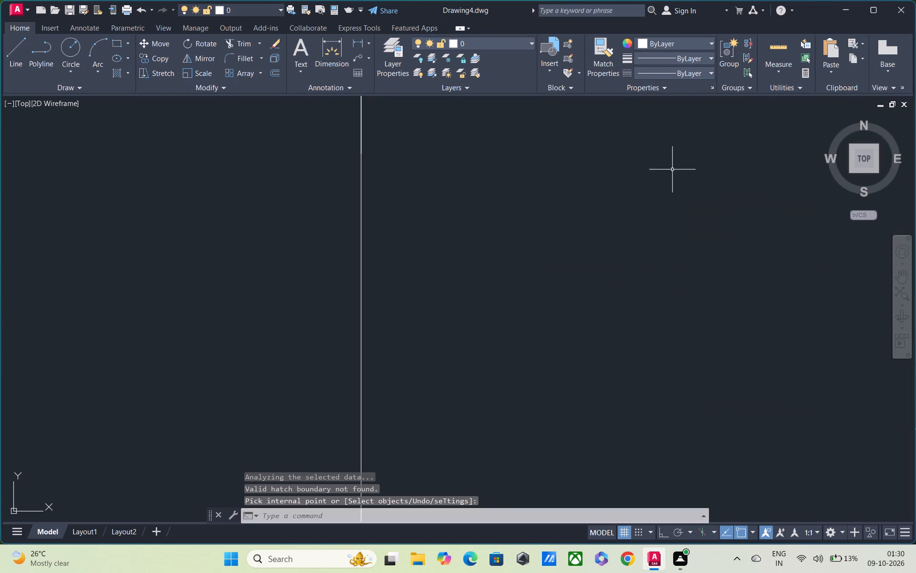
Delete the horizontal wall line separating STAIR CASE from VARANDAH.
scroll(672, 170, "down", 7)
middle_click_drag(544, 202, 352, 207)
scroll(352, 207, "up", 1)
scroll(352, 207, "down", 5)
scroll(458, 250, "down", 4)
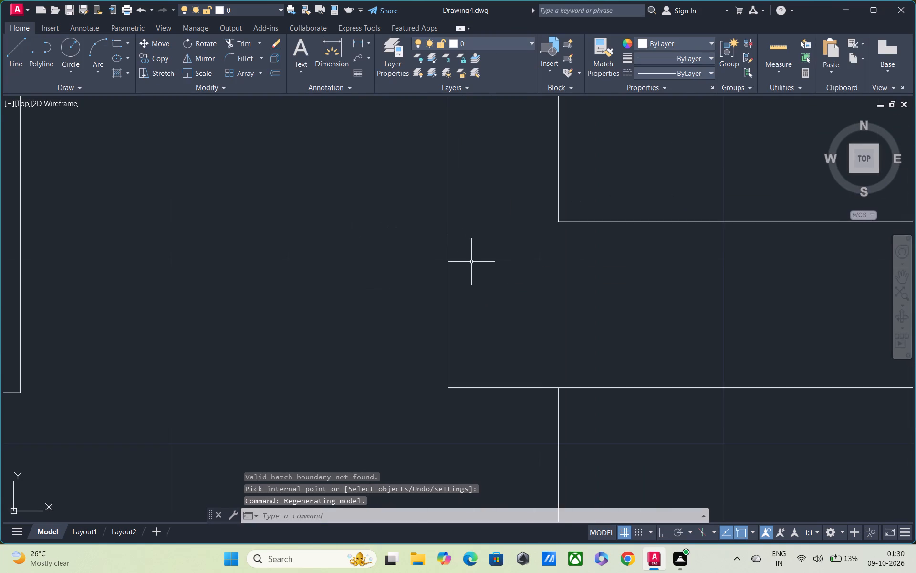
scroll(474, 261, "down", 3)
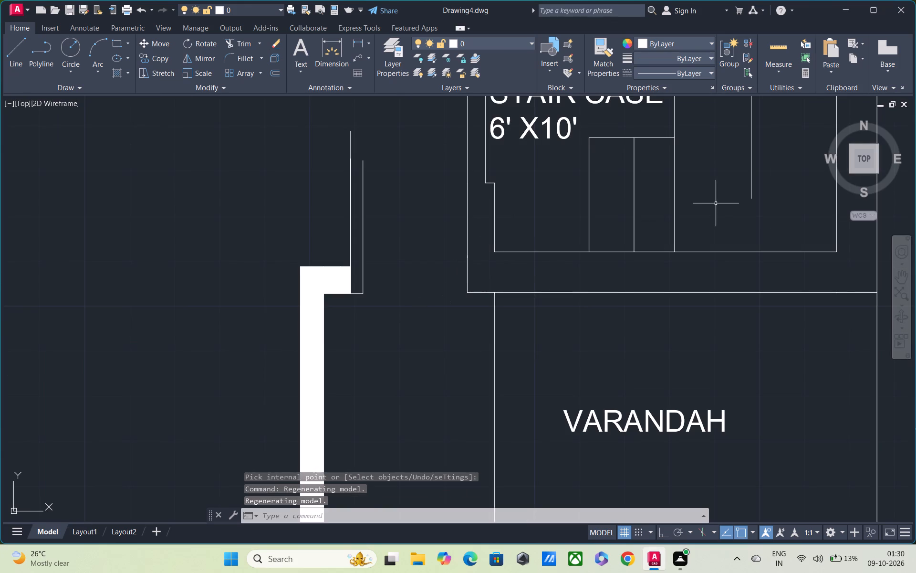
middle_click_drag(714, 231, 550, 242)
scroll(662, 322, "up", 2)
scroll(673, 318, "down", 1)
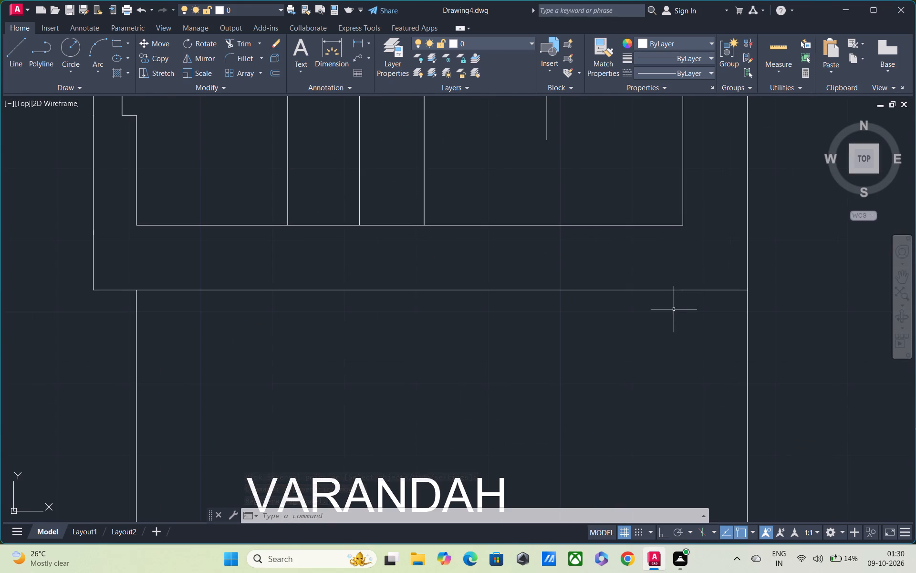
left_click(524, 290)
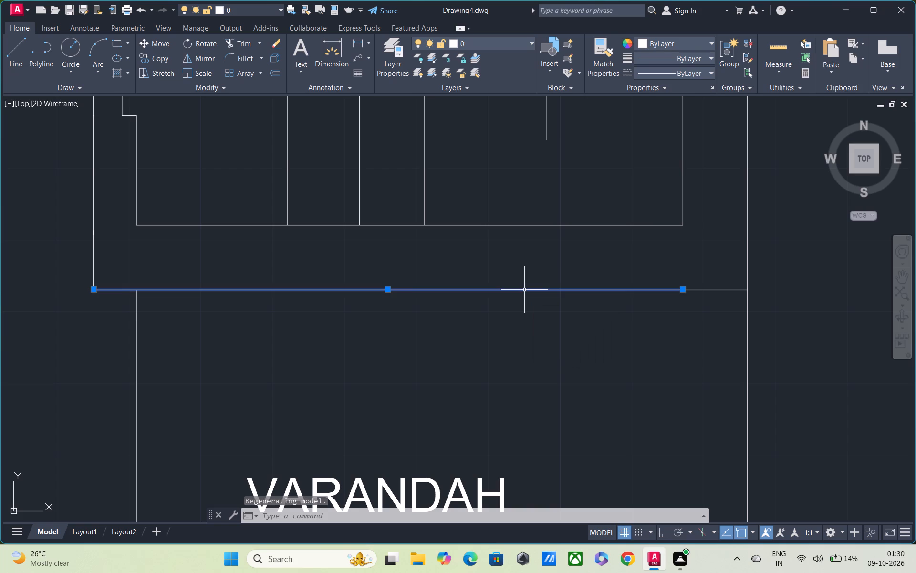
key("Delete")
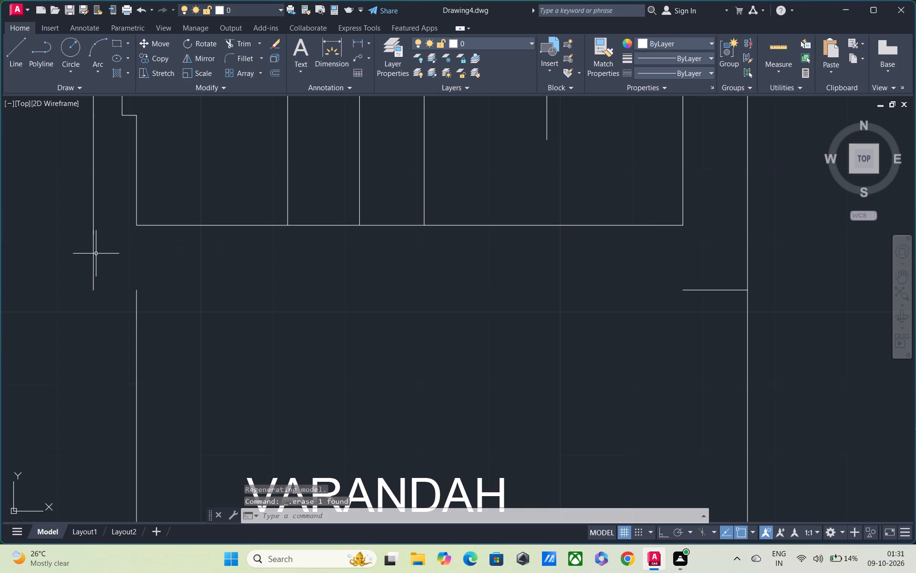
Delete the overlapping outer line segments of the STAIR CASE west wall, from the VARANDAH corner up past the wall recess.
left_click(94, 254)
key("Delete")
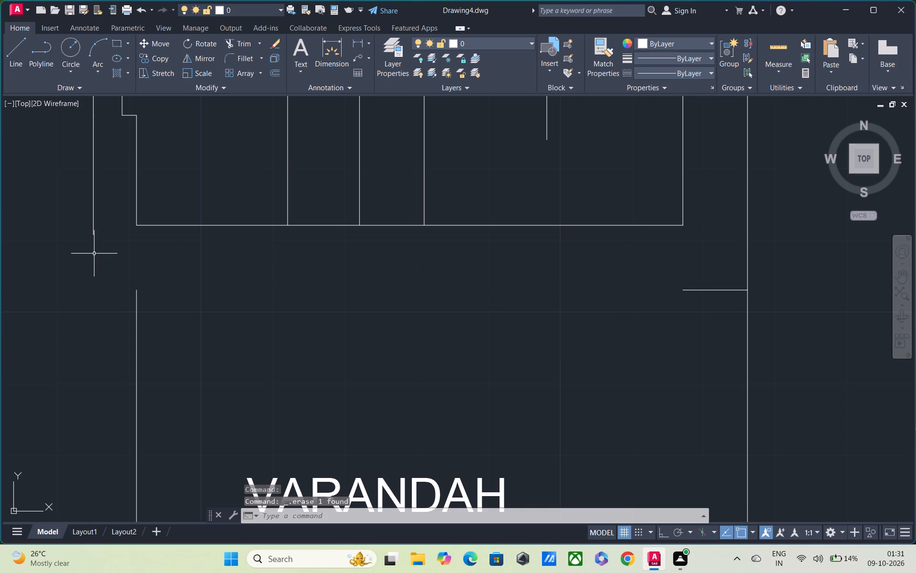
left_click(93, 216)
key("Delete")
middle_click_drag(164, 98, 170, 256)
scroll(102, 240, "down", 2)
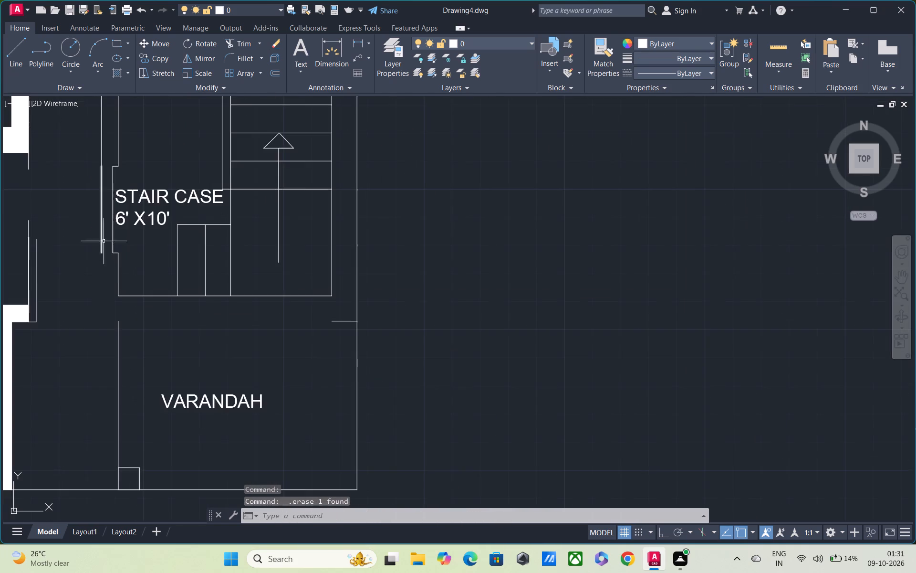
middle_click_drag(147, 290, 232, 318)
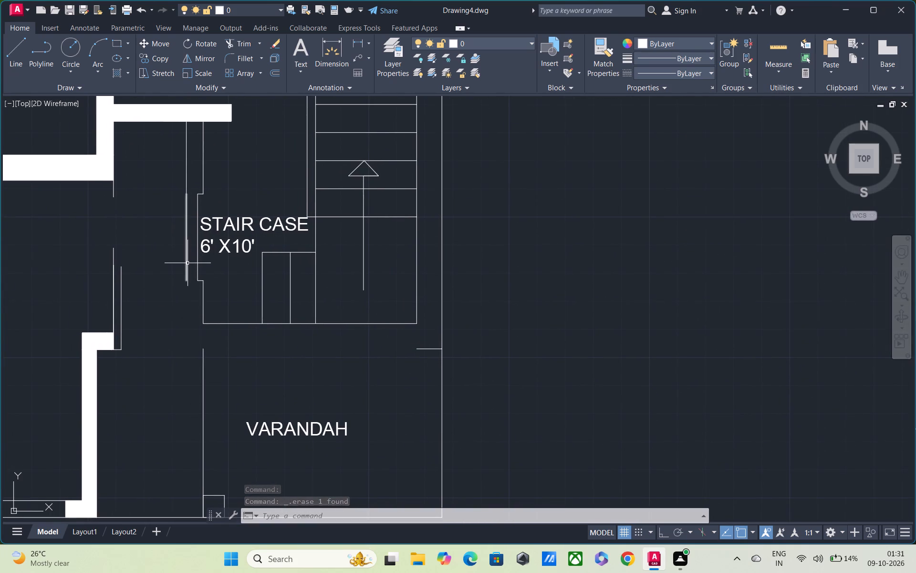
left_click(187, 263)
key("Delete")
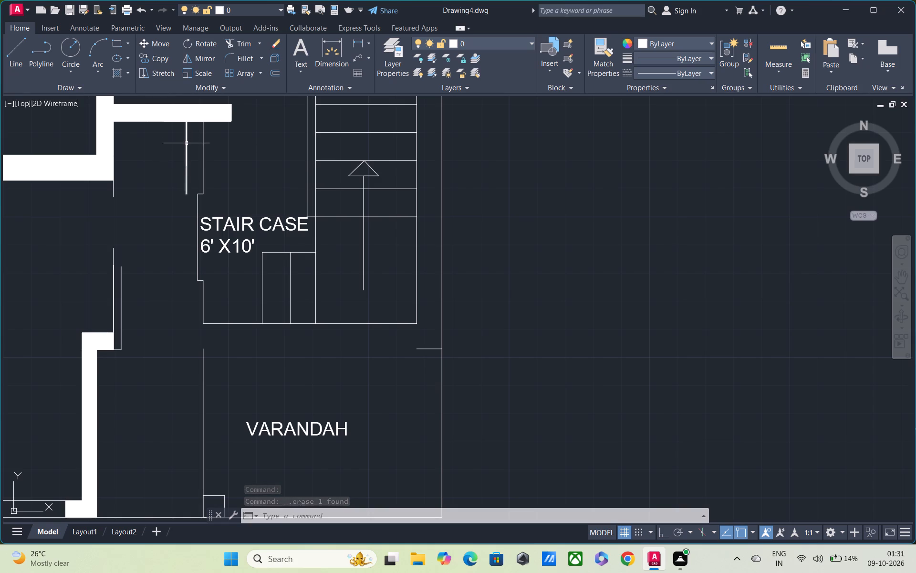
Redraw the STAIR CASE outer wall lines with Ortho on, from the hatched living-room wall down to VARANDAH and across to the east outer wall.
type("L")
key("space")
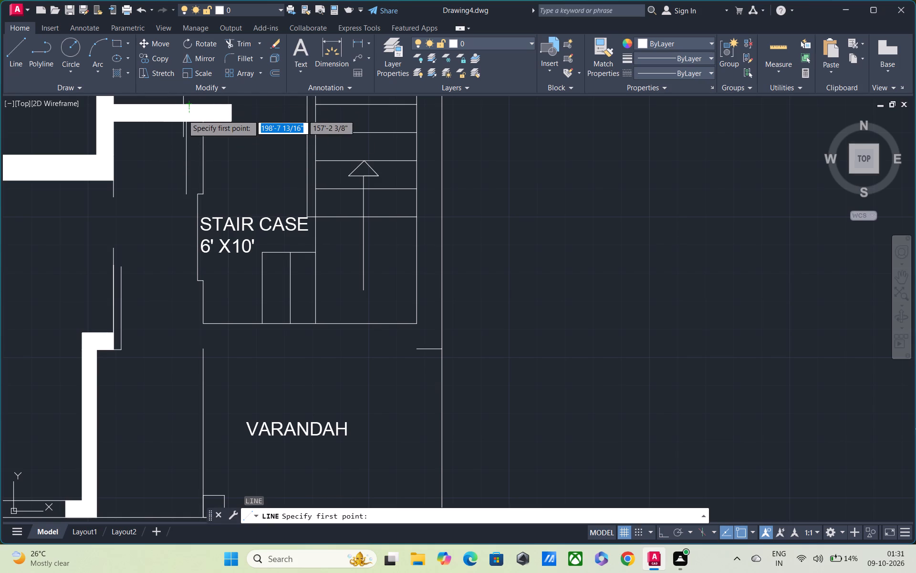
left_click(183, 118)
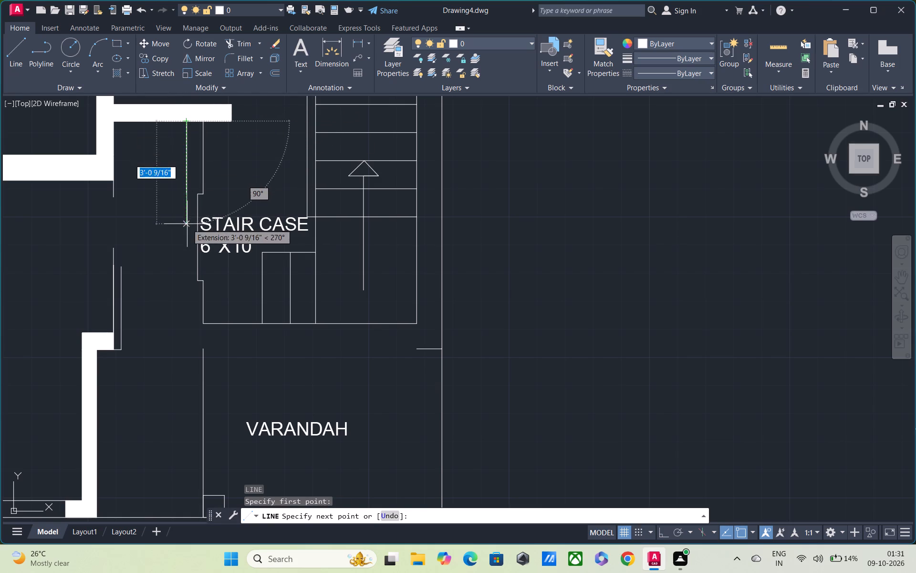
middle_click_drag(187, 224, 190, 181)
scroll(187, 209, "up", 1)
middle_click_drag(183, 334, 183, 257)
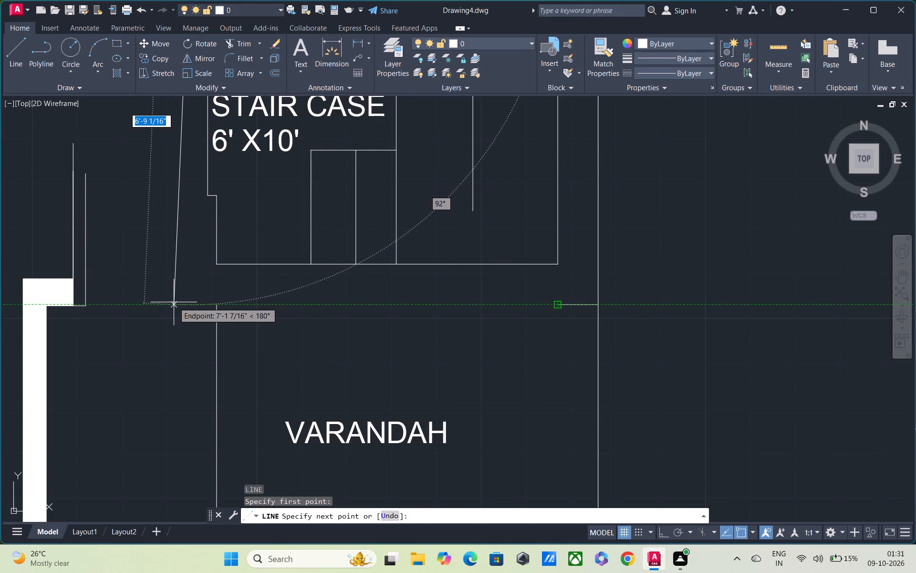
key("F8")
left_click(183, 306)
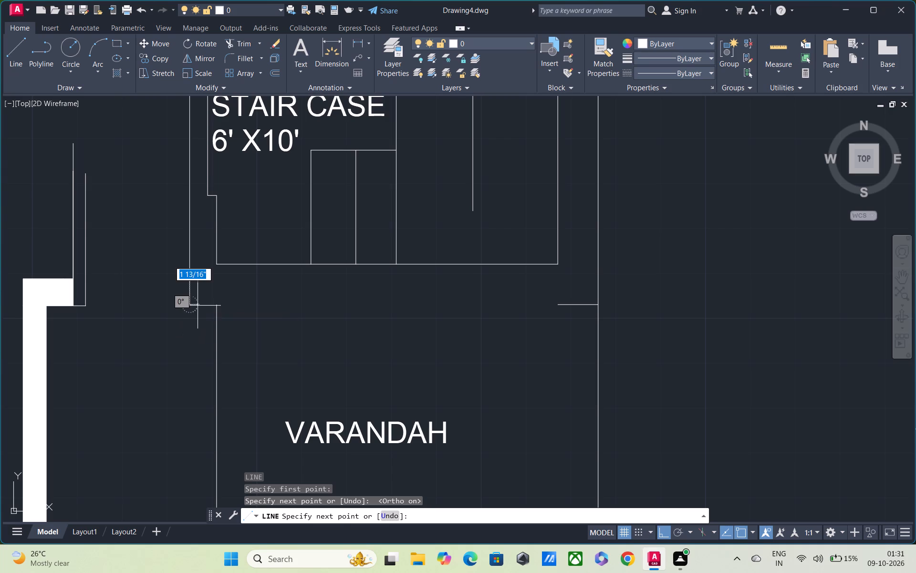
left_click(214, 307)
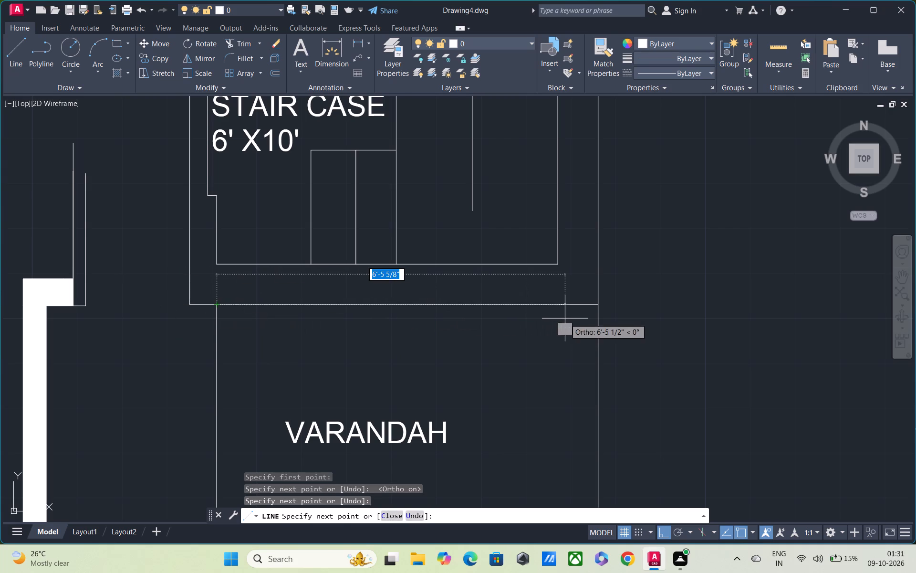
left_click(596, 307)
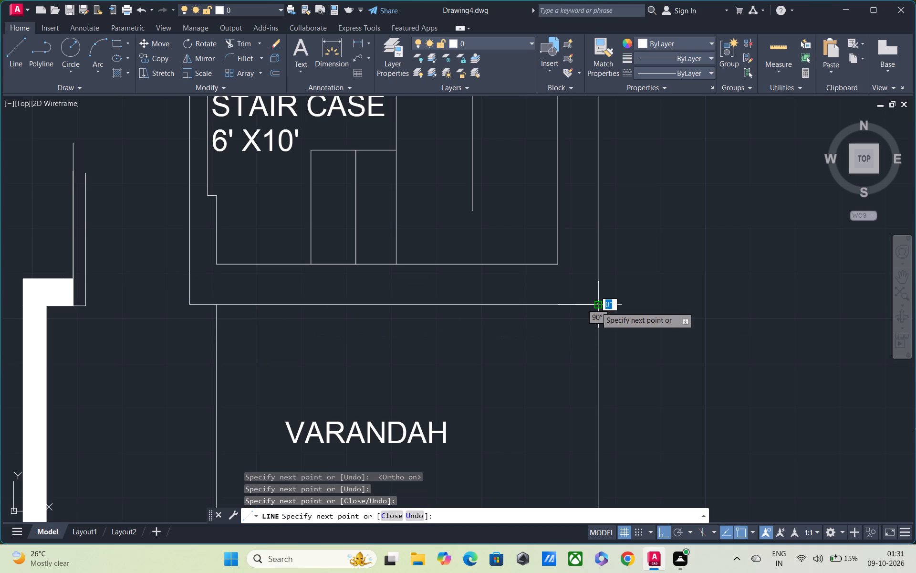
key("Escape")
scroll(276, 277, "up", 2)
scroll(272, 271, "down", 2)
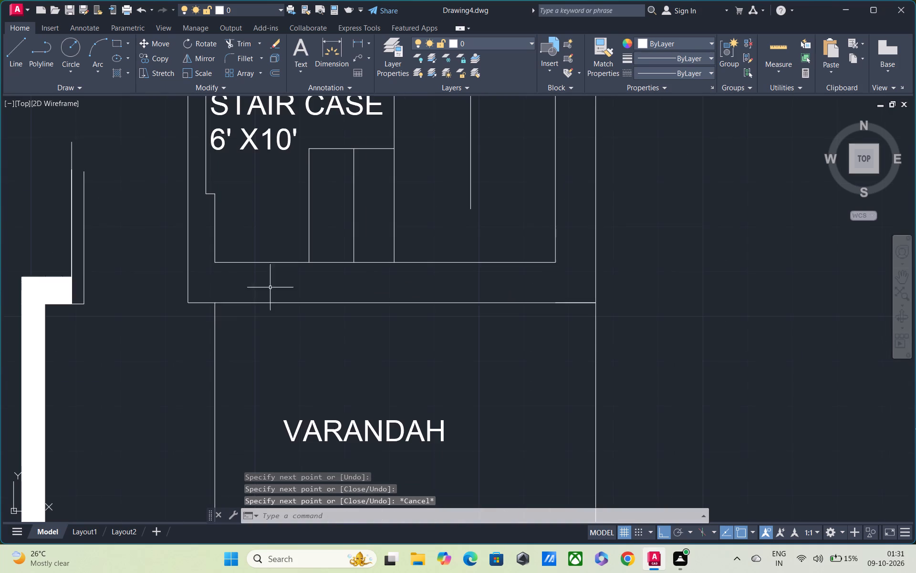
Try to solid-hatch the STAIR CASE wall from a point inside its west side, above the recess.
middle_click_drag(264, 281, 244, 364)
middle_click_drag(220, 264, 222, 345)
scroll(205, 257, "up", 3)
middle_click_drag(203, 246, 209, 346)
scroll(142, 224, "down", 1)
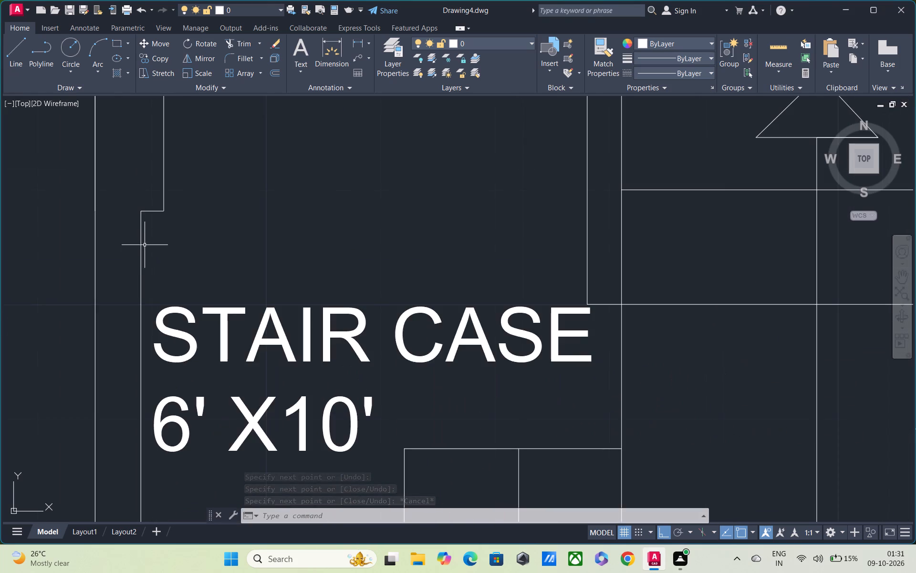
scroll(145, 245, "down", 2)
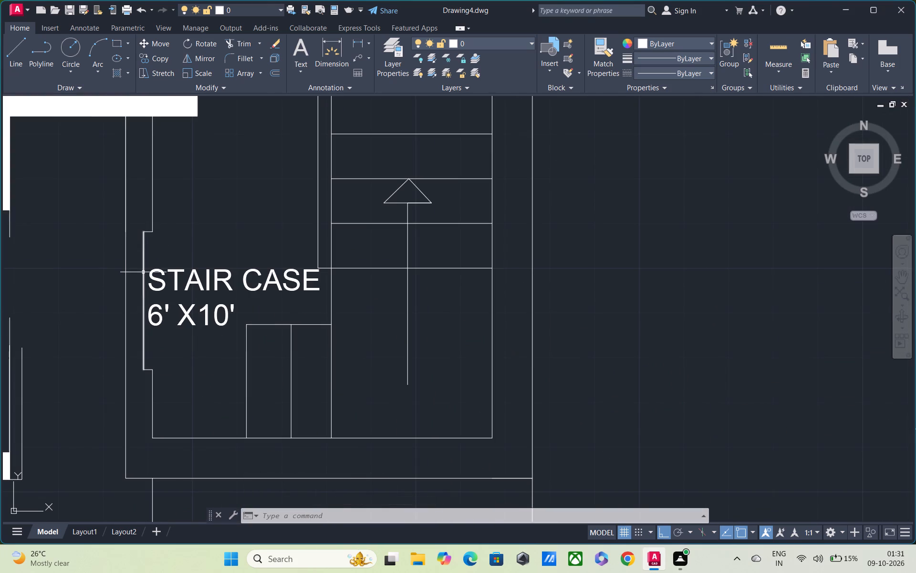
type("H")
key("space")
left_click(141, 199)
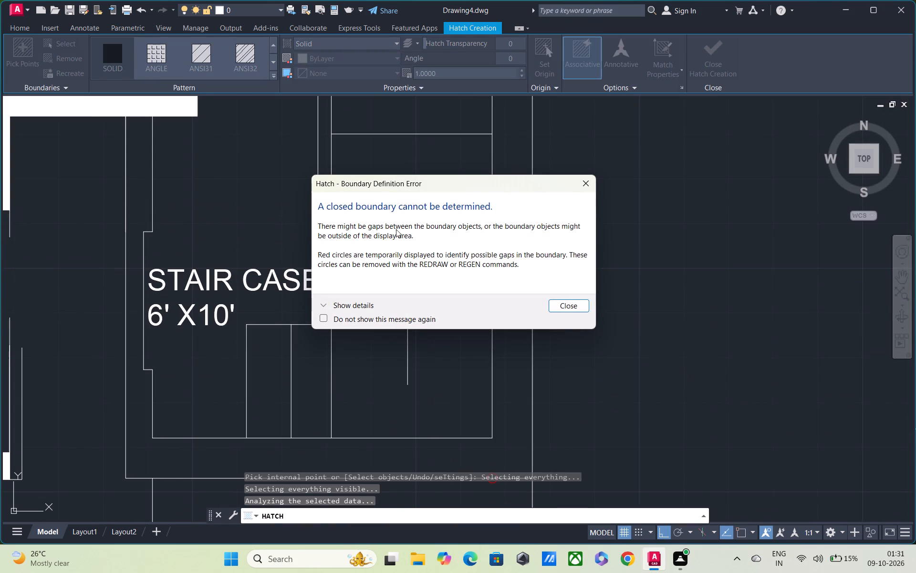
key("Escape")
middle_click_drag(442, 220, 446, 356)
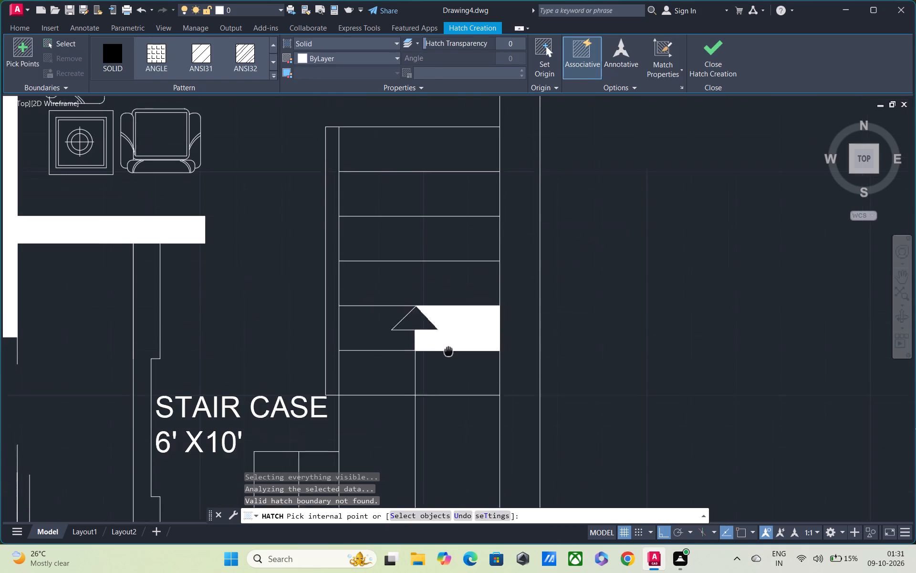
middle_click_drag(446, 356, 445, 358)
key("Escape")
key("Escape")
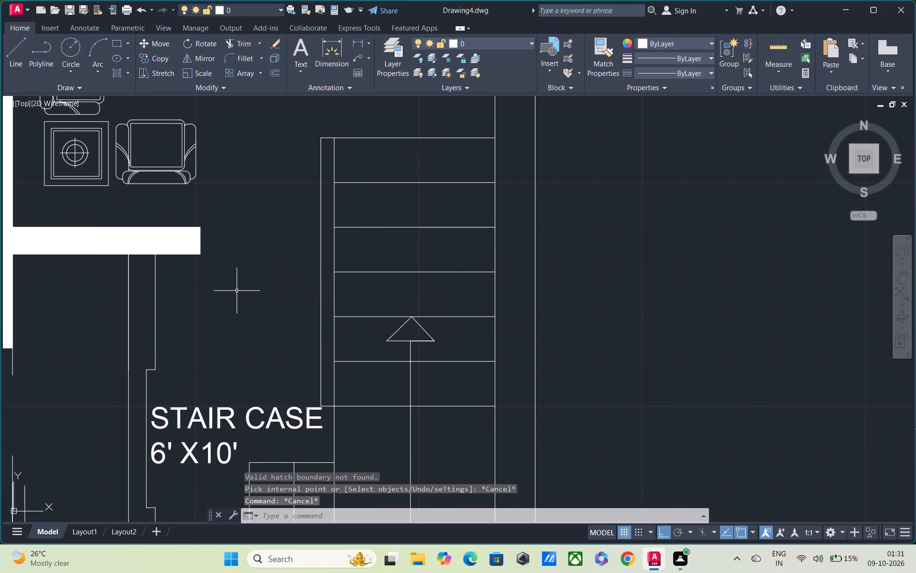
Draw a short line closing the top of the STAIR CASE west wall where it meets the hatched living-room wall.
type("L")
key("space")
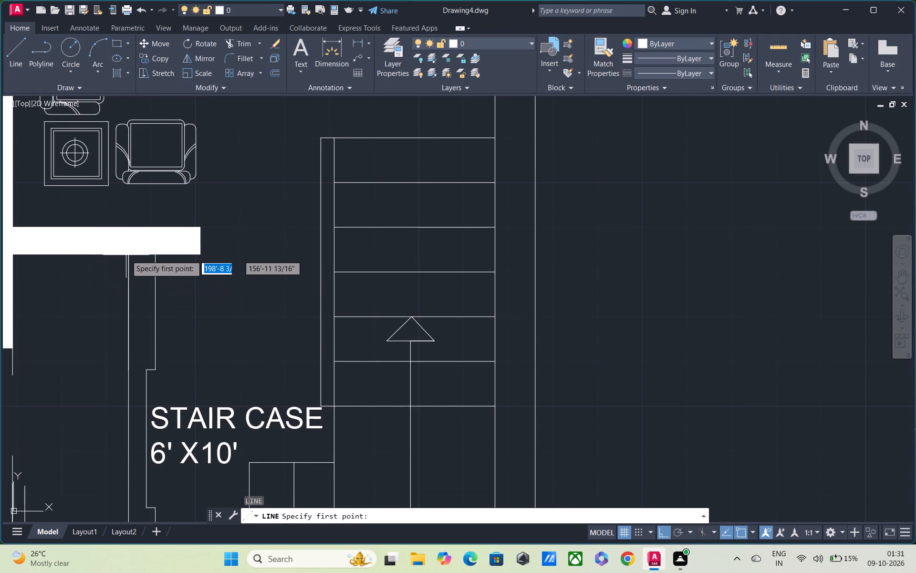
left_click(126, 255)
left_click(160, 254)
key("Escape")
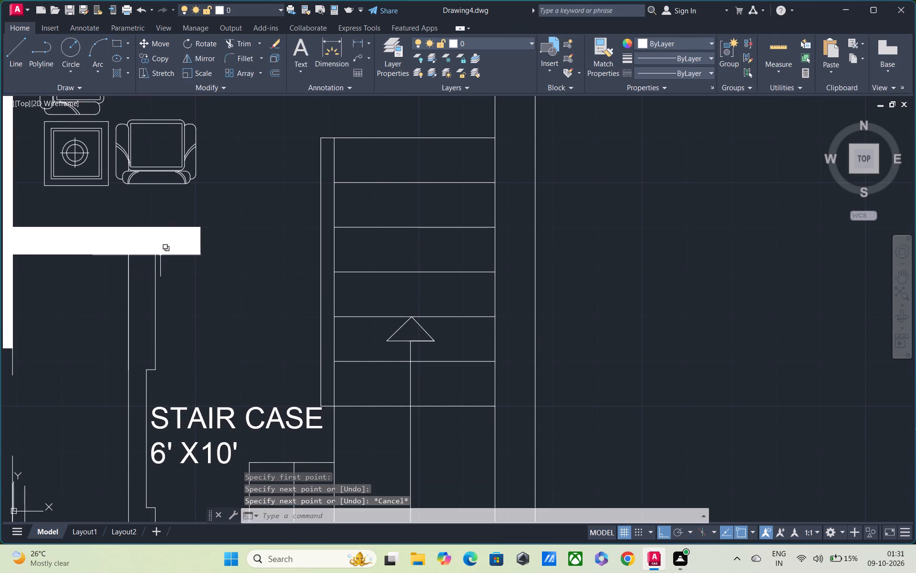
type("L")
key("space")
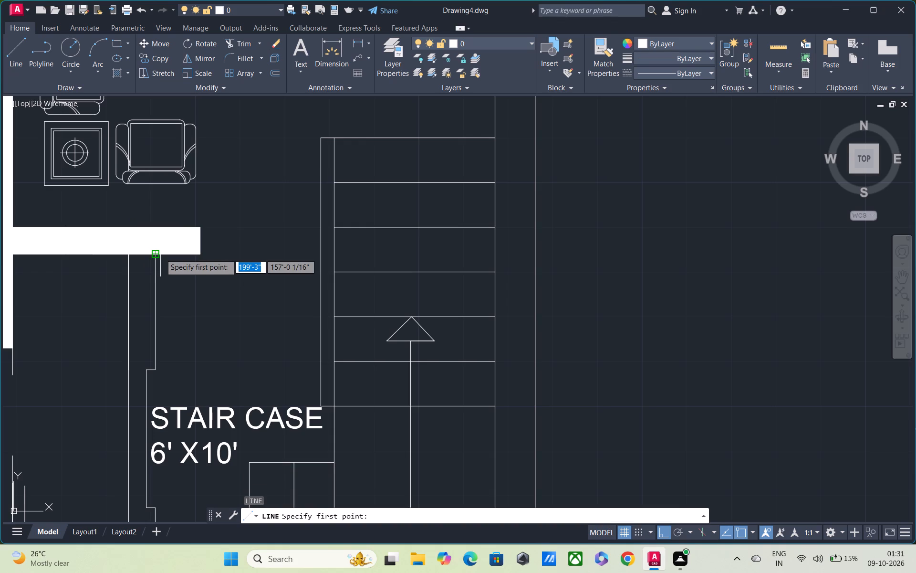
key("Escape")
Solid-hatch the STAIR CASE walls by picking a point inside the west wall just below the hatched living-room wall.
type("H")
key("space")
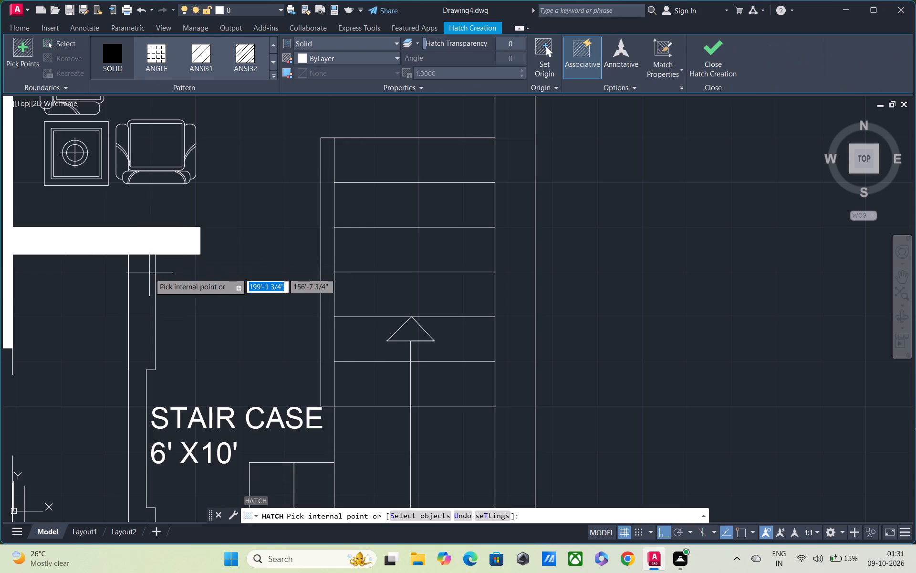
left_click(143, 283)
scroll(143, 283, "down", 3)
key("Escape")
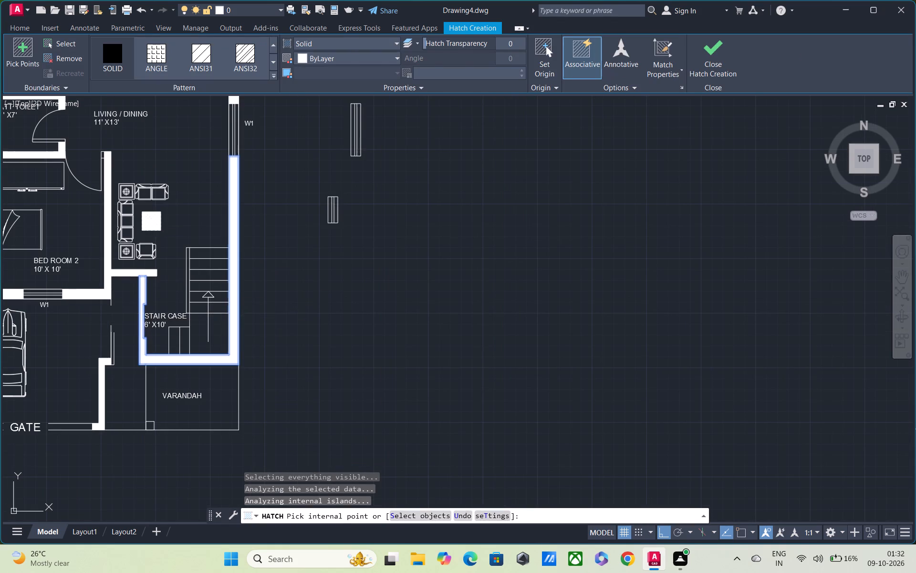
Draw a three-point entrance door arc from the door leaf's upper end through the STAIR CASE wall's southwest corner, ending beyond the entrance wall.
scroll(118, 328, "up", 2)
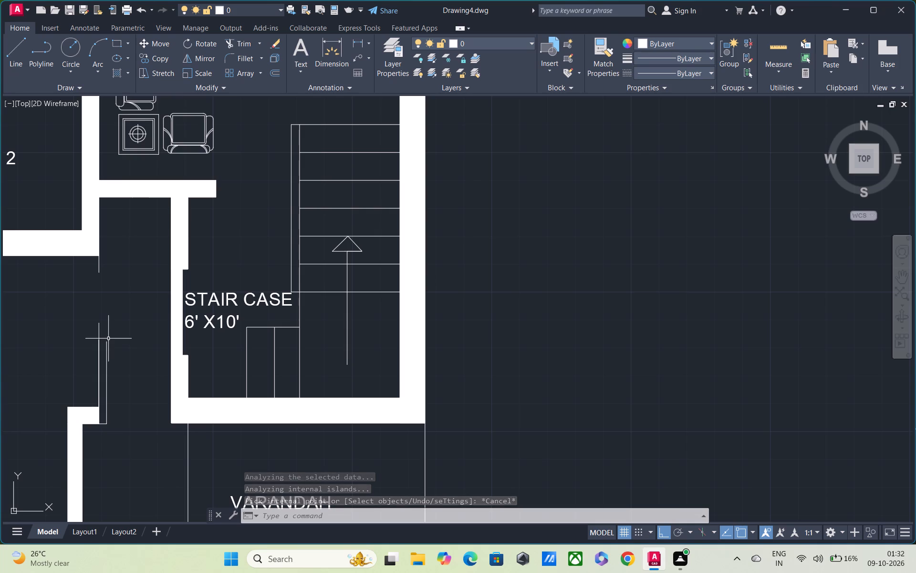
key("a")
type("RC")
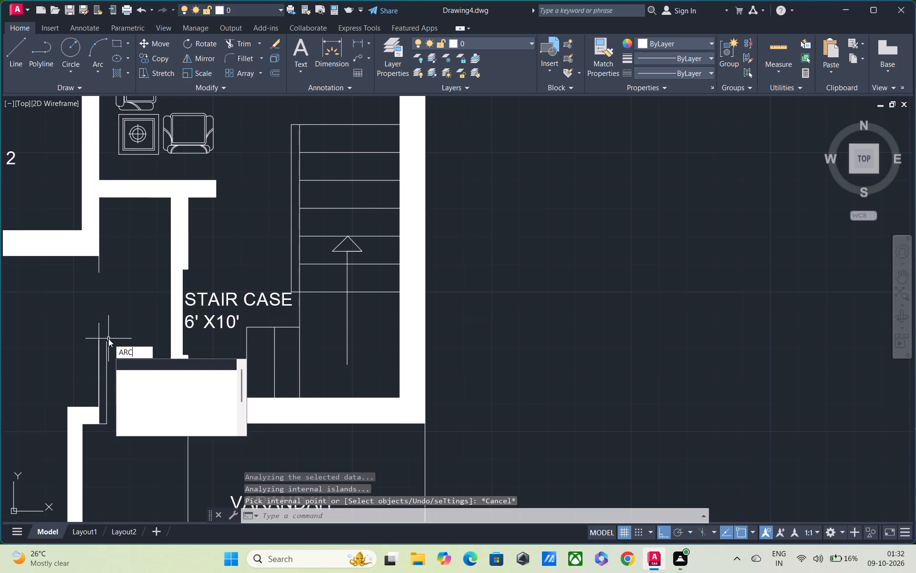
key("space")
scroll(106, 331, "up", 1)
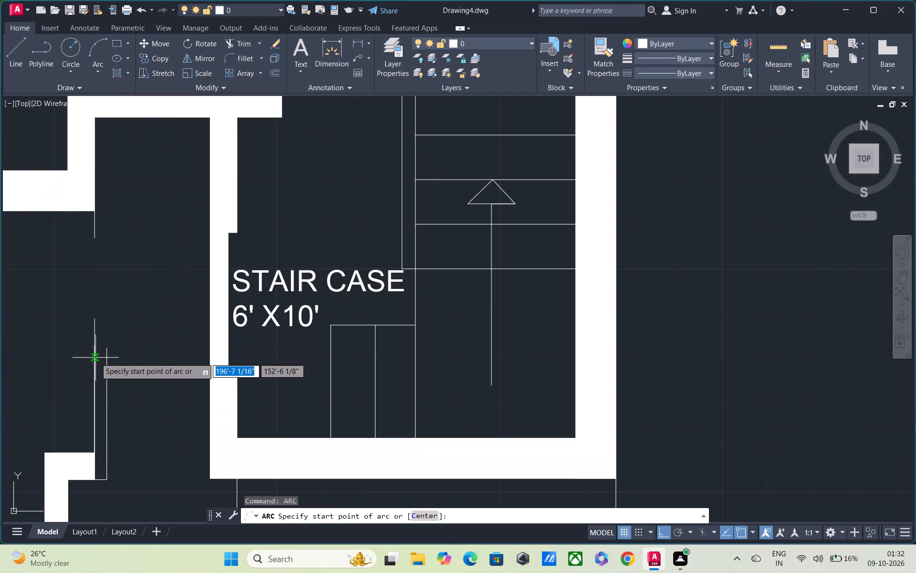
left_click(95, 348)
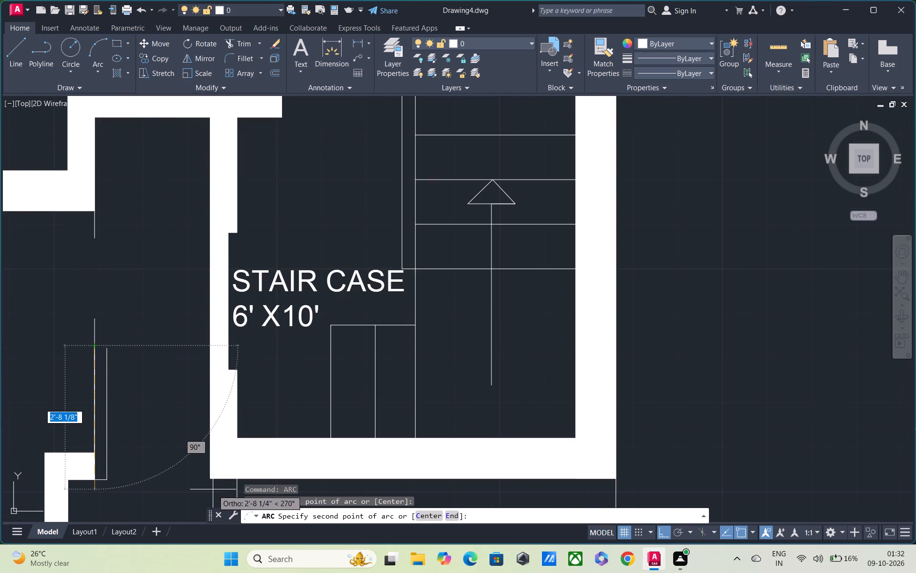
left_click(212, 477)
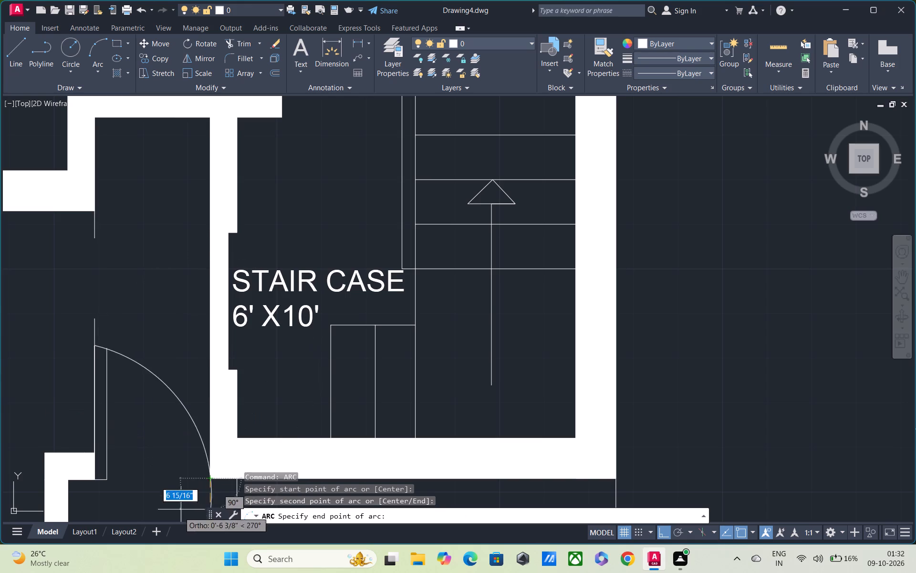
middle_click_drag(147, 489, 125, 417)
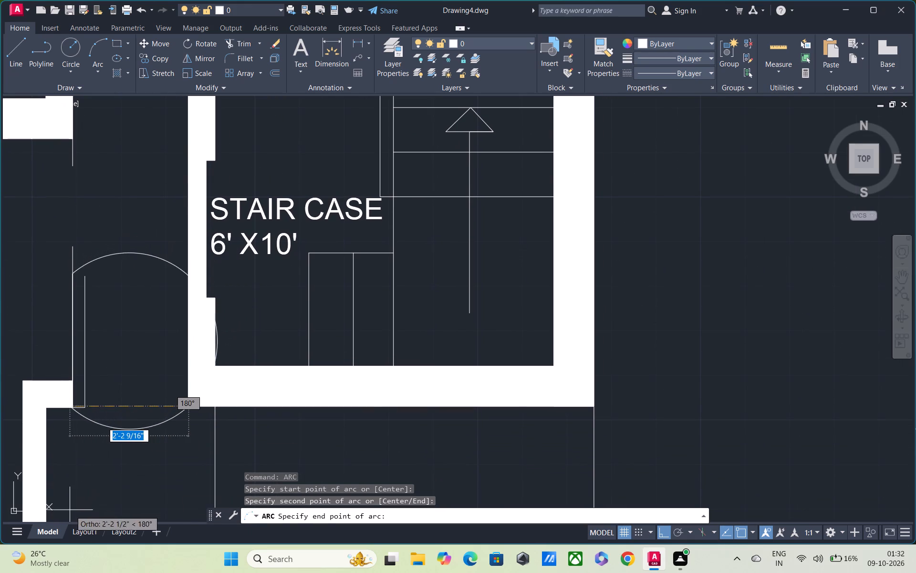
middle_click_drag(77, 485, 392, 410)
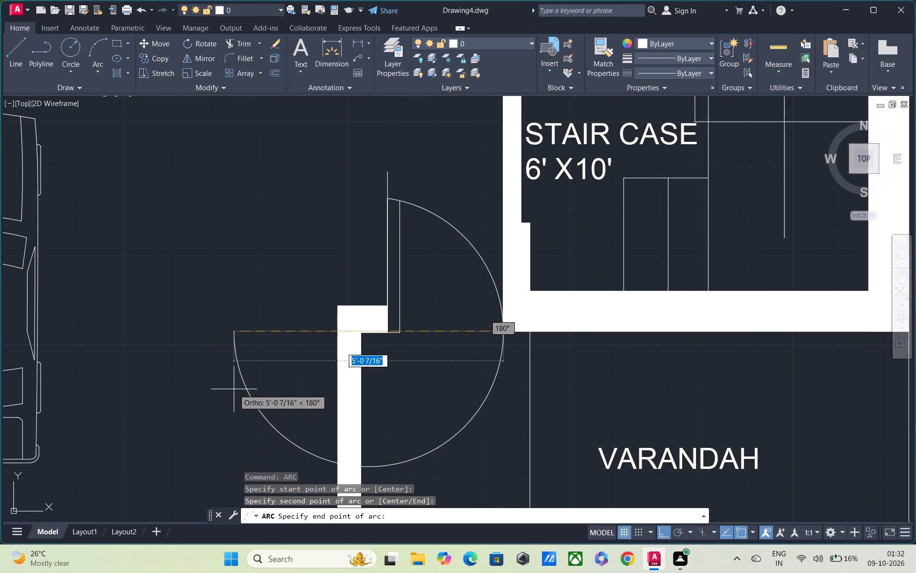
left_click(237, 385)
key("Escape")
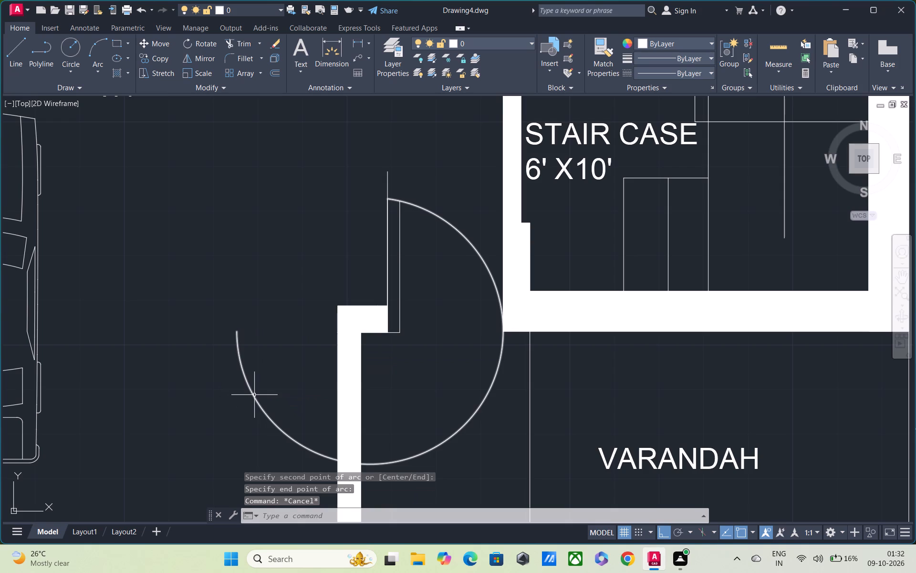
Trim the entrance door arc to a quarter swing, removing its leftover western part and the line stub above the door leaf.
type("TR")
key("space")
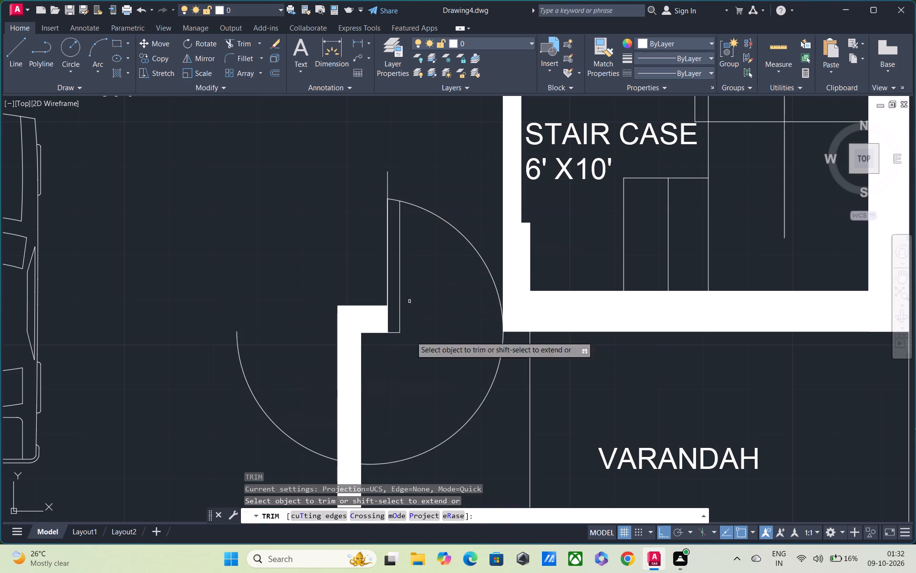
left_click_drag(428, 392, 466, 433)
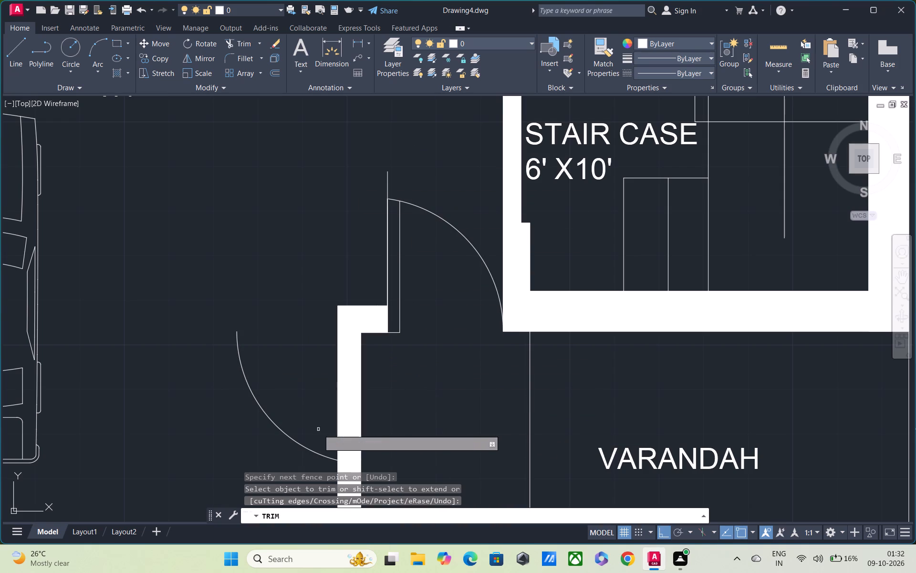
left_click_drag(318, 429, 317, 472)
left_click_drag(388, 186, 364, 194)
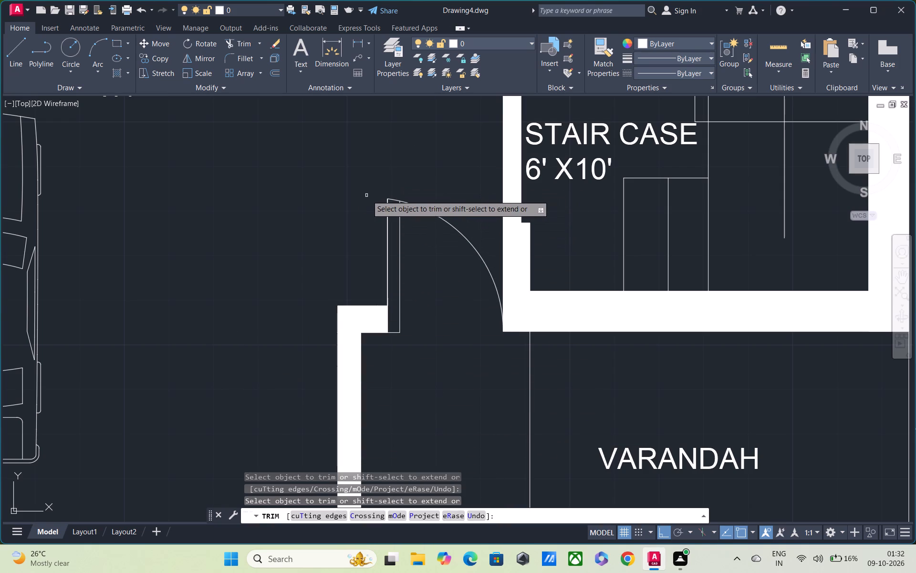
scroll(368, 195, "down", 3)
key("Escape")
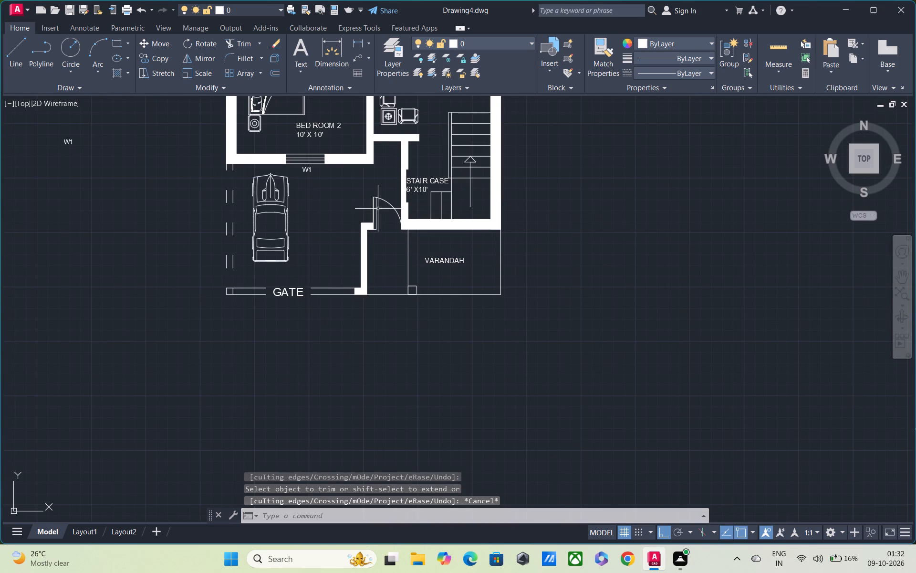
Draw a line in the dashed ACAD linetype from the entrance door leaf's upper end north to BED ROOM 2's southeast wall corner.
type("L")
key("space")
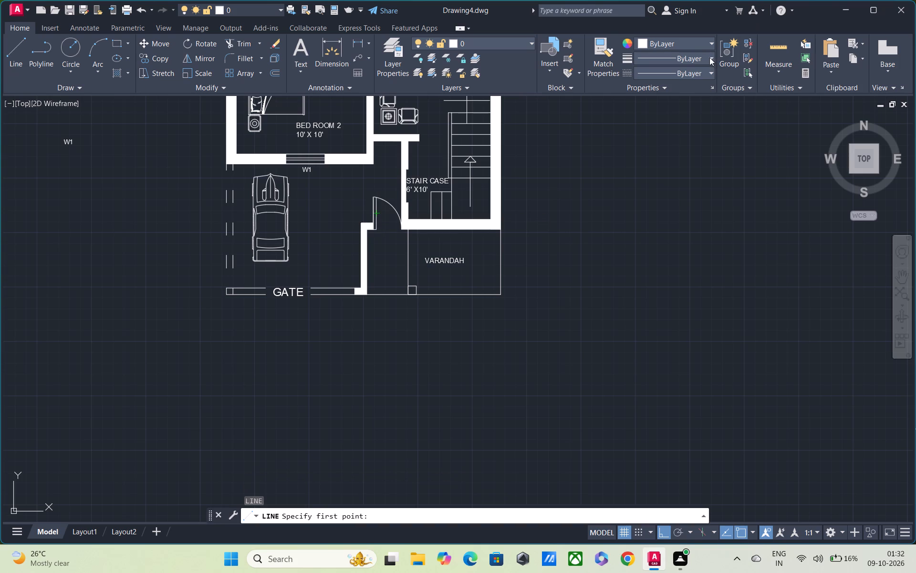
left_click(697, 70)
left_click_drag(684, 105, 682, 110)
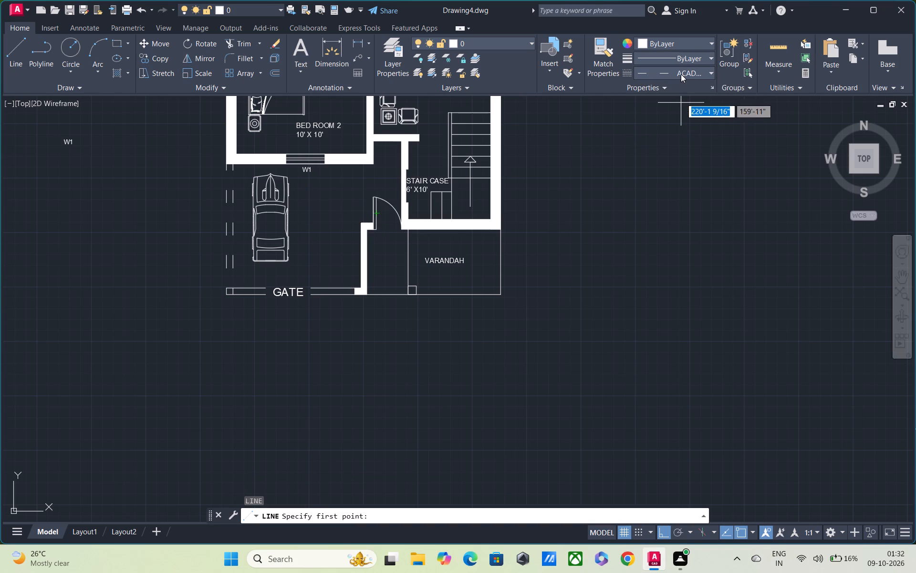
type("L")
key("space")
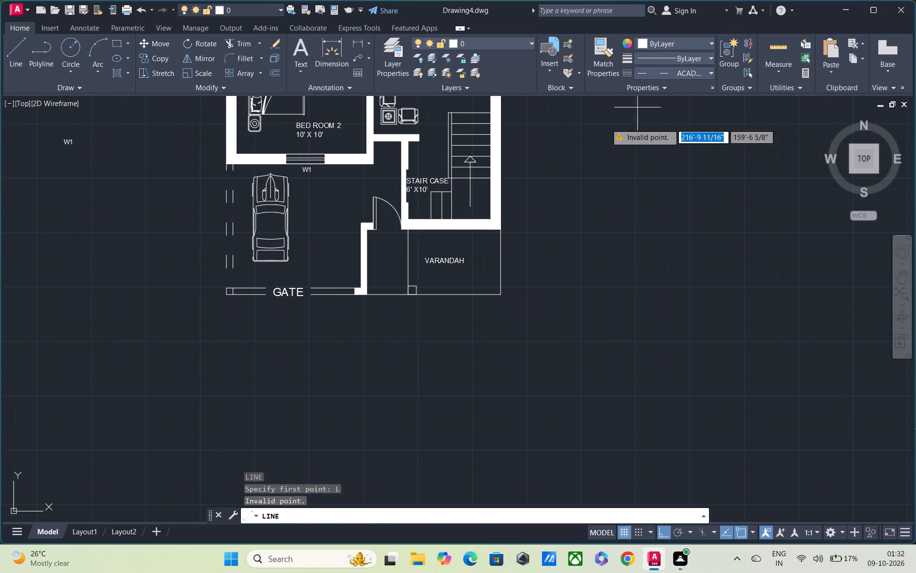
scroll(385, 202, "up", 2)
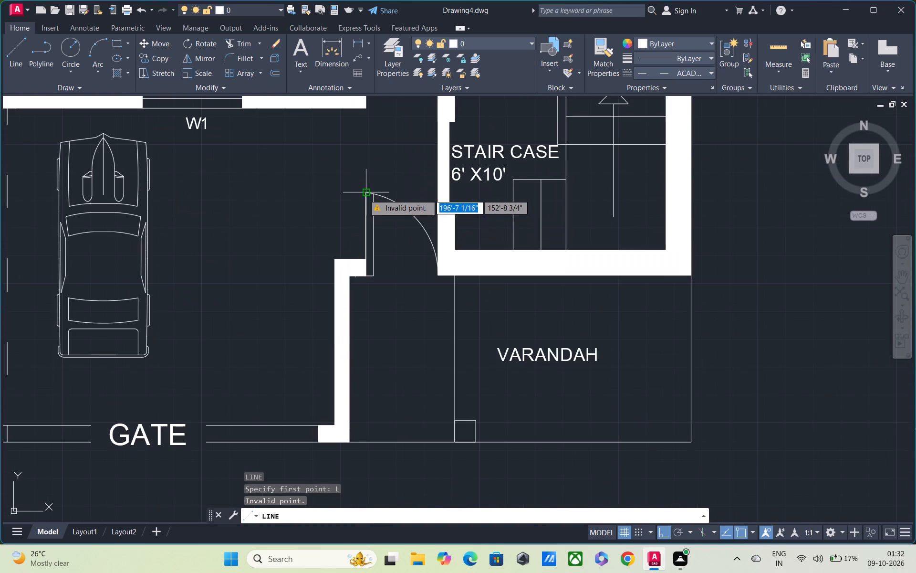
left_click_drag(364, 194, 364, 190)
left_click(361, 109)
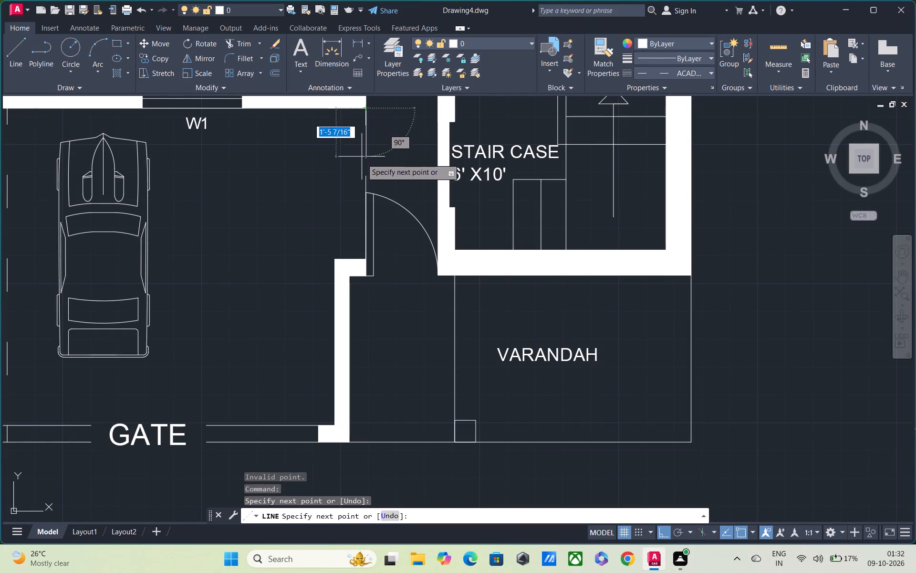
key("Escape")
Solid-hatch the small square pillar at the west end of the GATE.
scroll(389, 172, "down", 3)
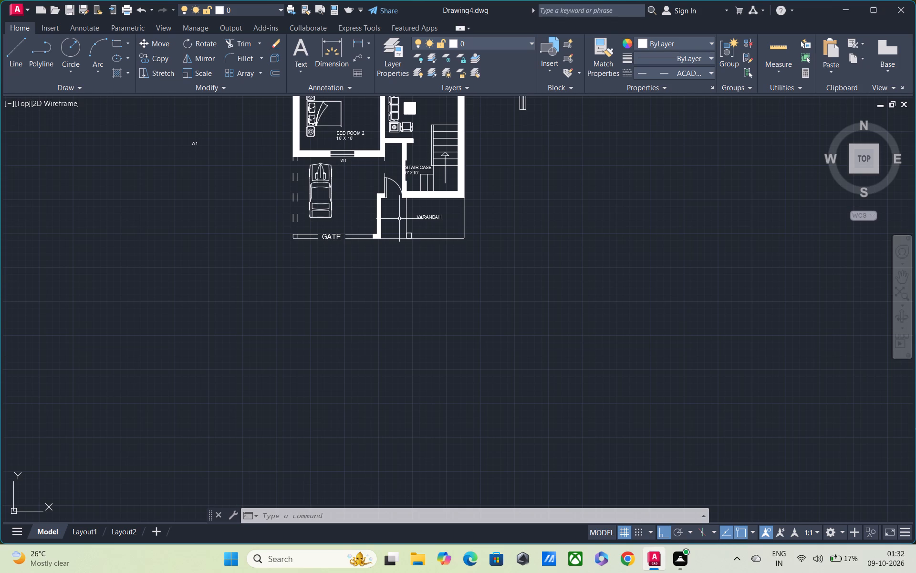
scroll(406, 182, "down", 1)
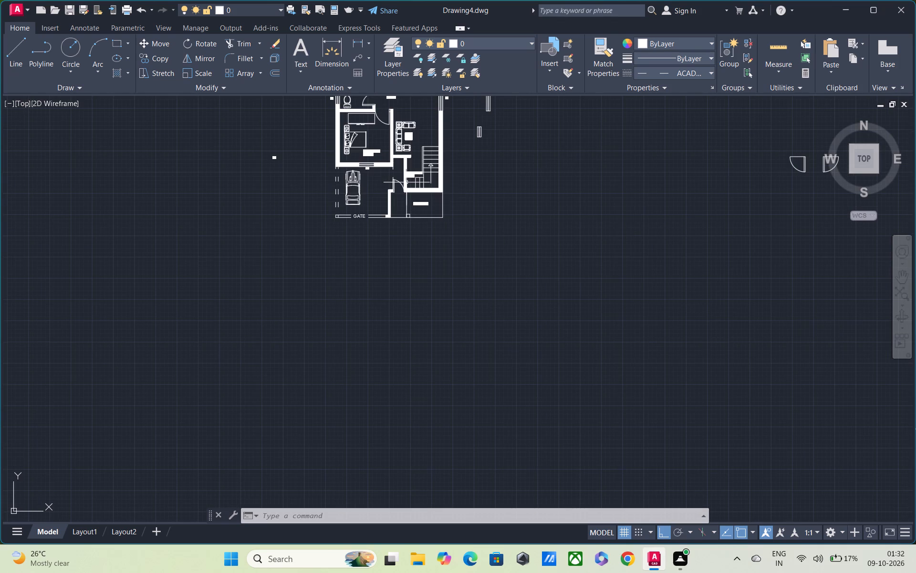
scroll(408, 211, "up", 2)
middle_click_drag(301, 220, 379, 220)
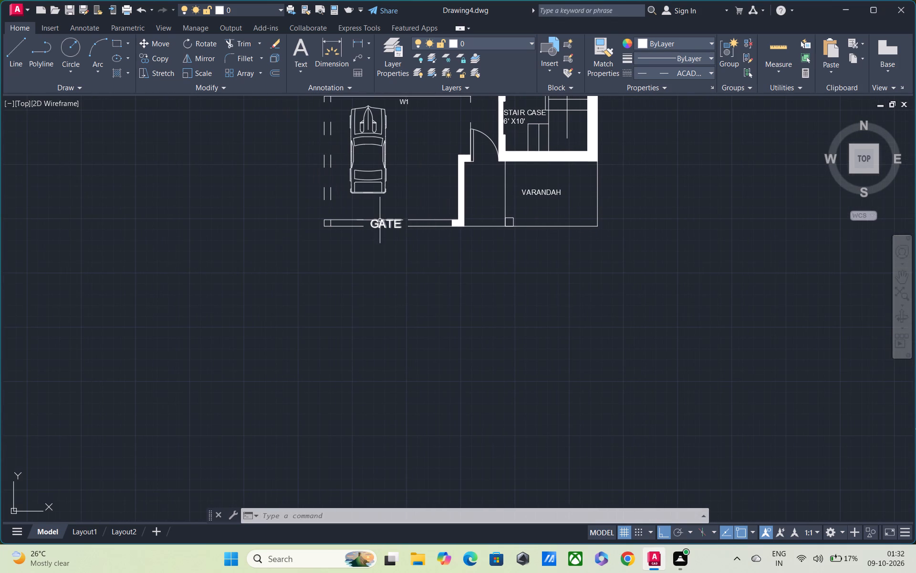
type("H")
key("space")
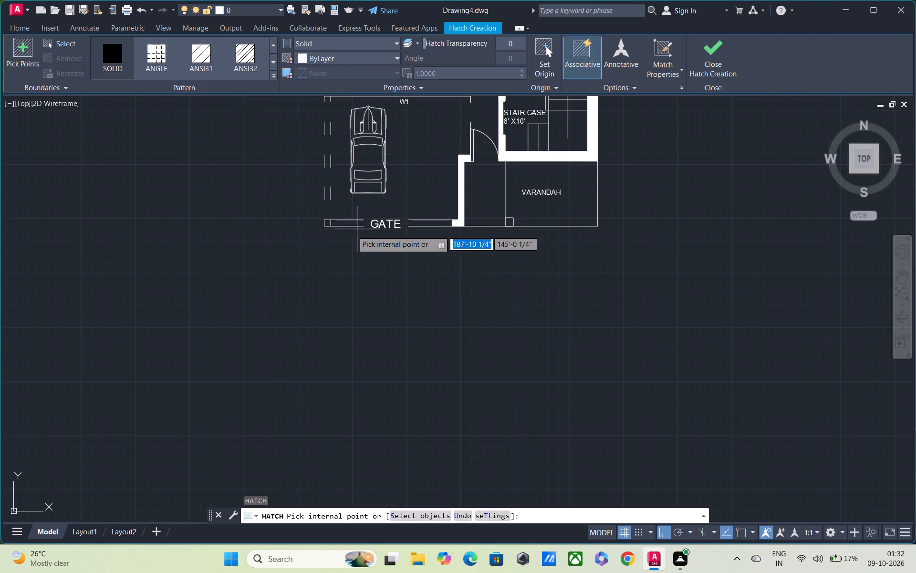
scroll(333, 232, "up", 2)
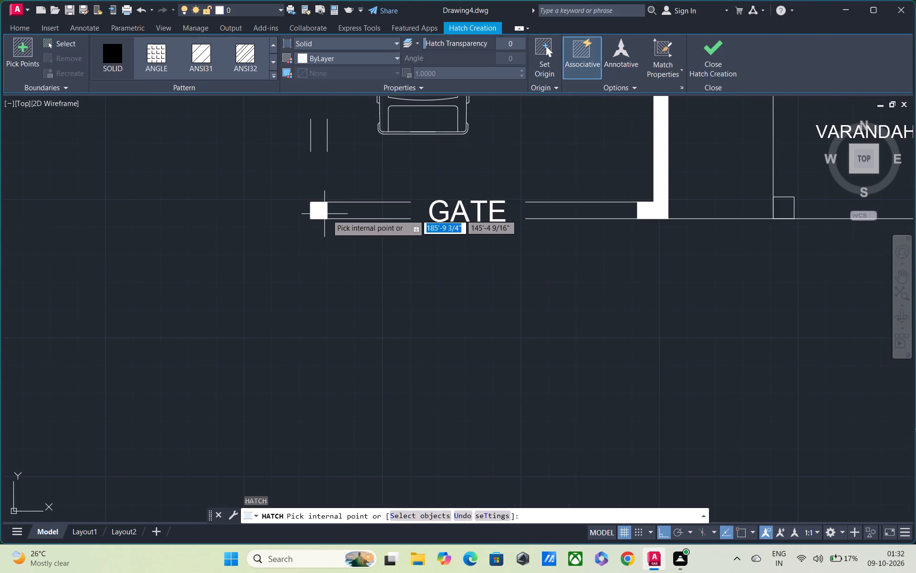
middle_click_drag(354, 219, 503, 219)
scroll(474, 217, "up", 1)
left_click(474, 217)
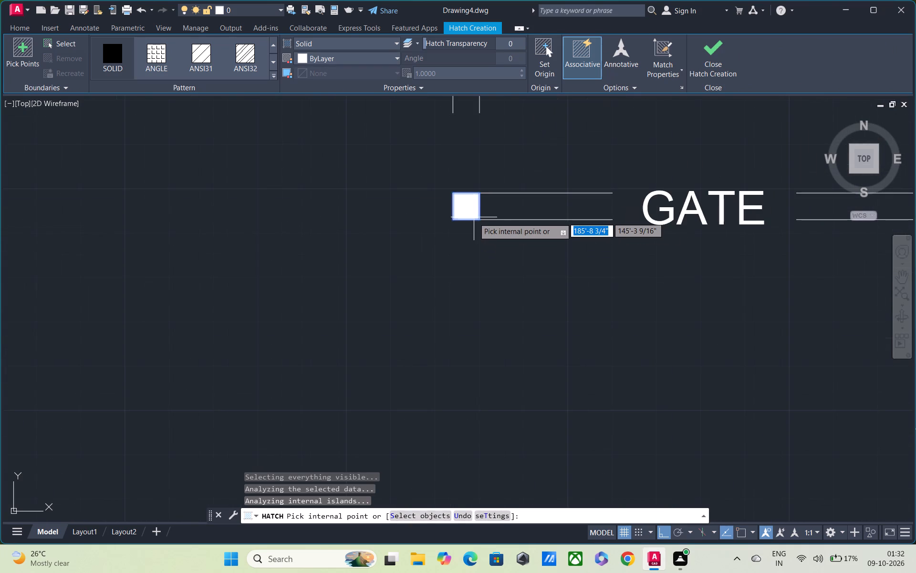
scroll(474, 244, "down", 4)
key("grave")
key("Escape")
key("Escape")
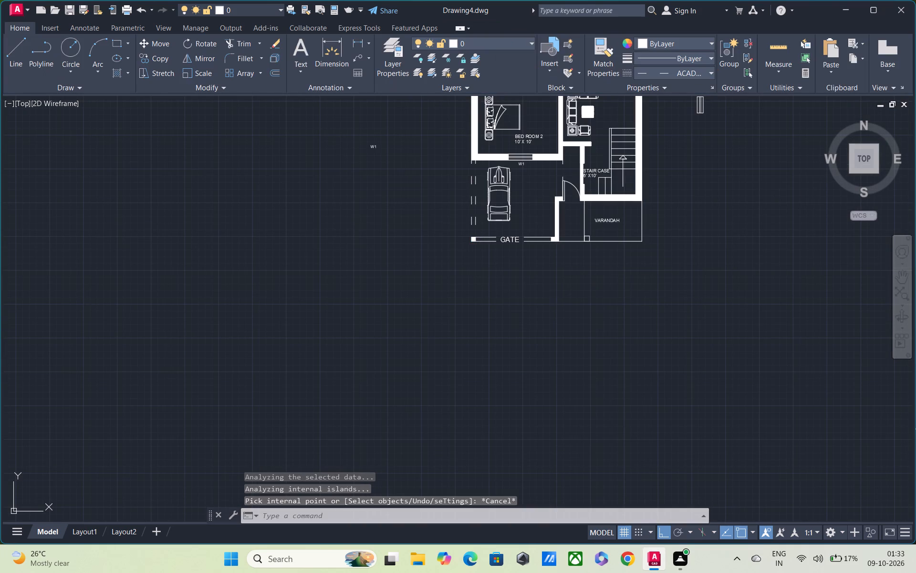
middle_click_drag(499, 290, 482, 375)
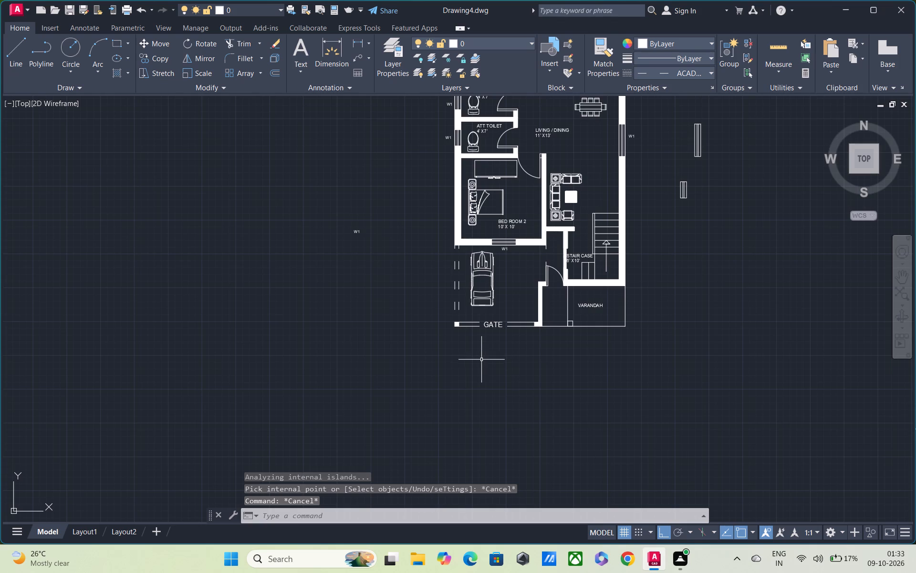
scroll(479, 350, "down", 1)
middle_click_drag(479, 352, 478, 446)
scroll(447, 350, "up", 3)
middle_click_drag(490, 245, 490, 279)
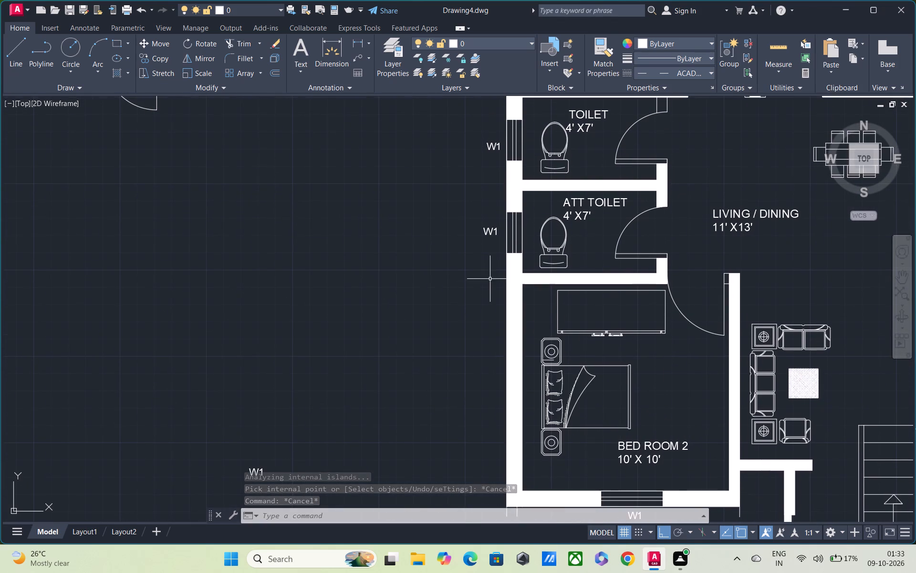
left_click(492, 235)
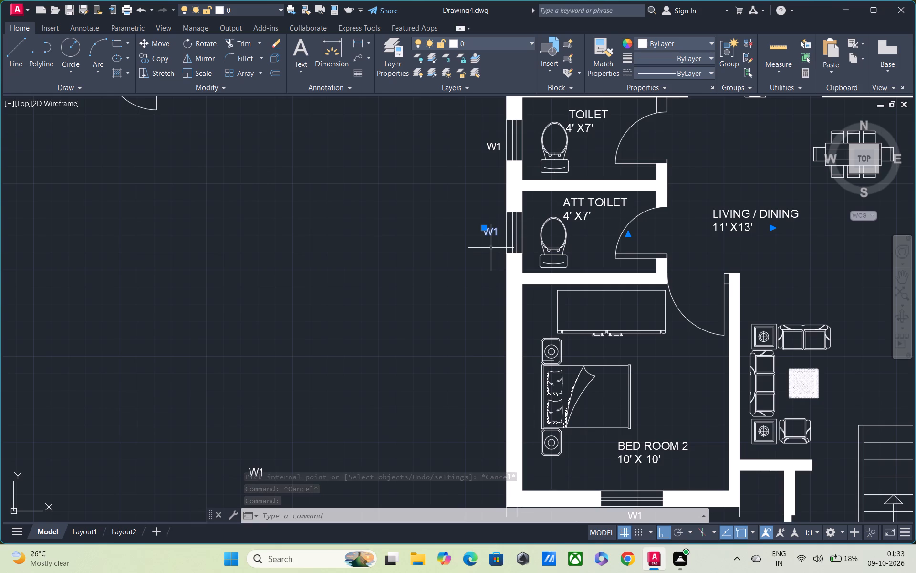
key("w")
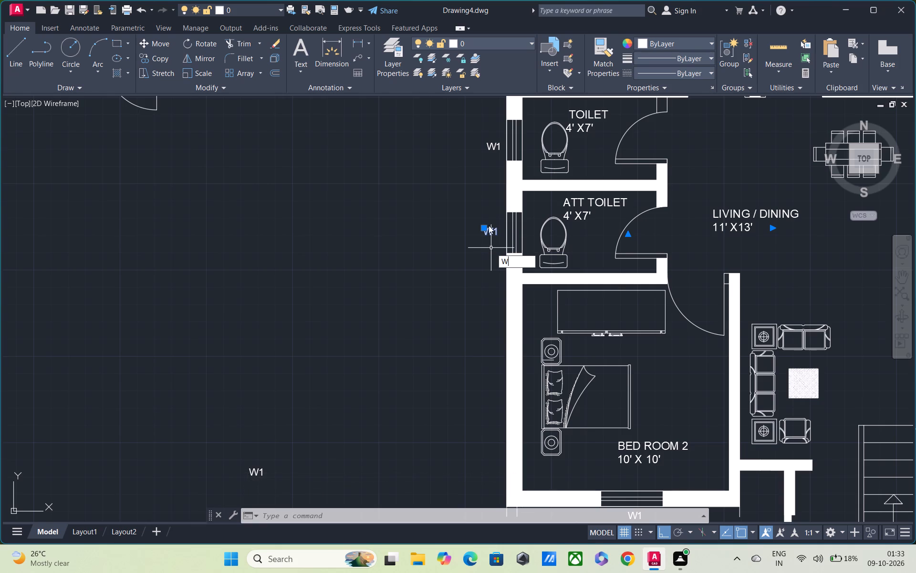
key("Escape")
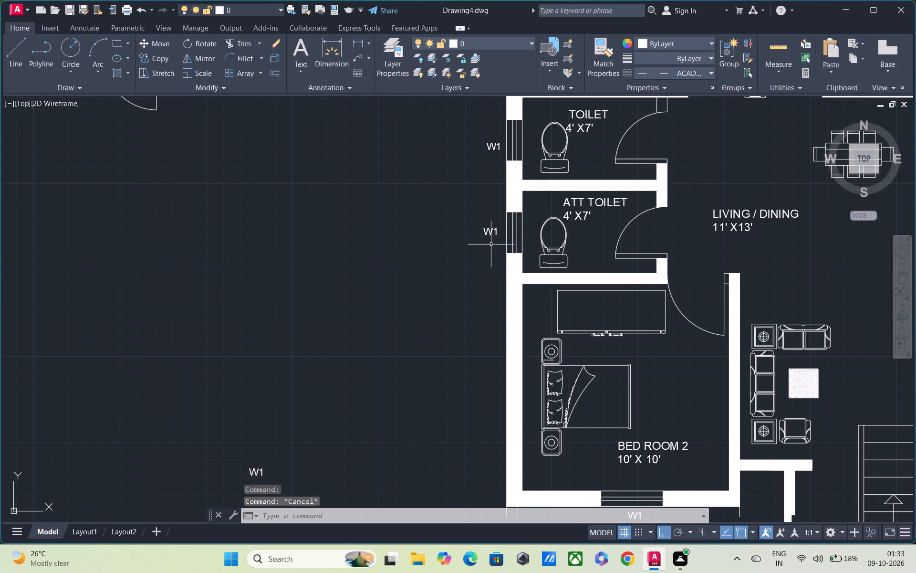
Copy the ATT TOILET window's W1 label to the ATT TOILET, BED ROOM 2, TOILET, BED ROOM 1 and KITCHEN doors, with ortho off.
left_click(490, 234)
key("c")
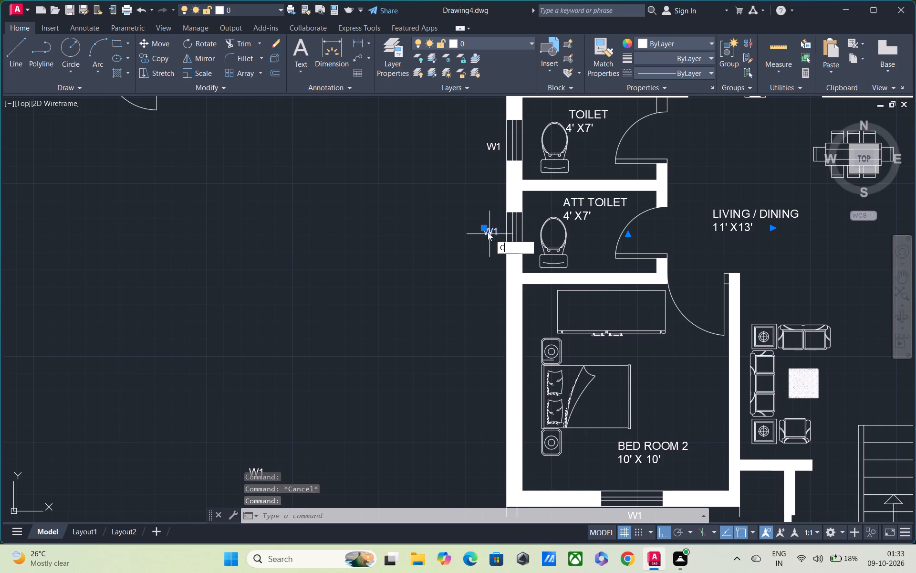
type("O")
key("space")
left_click(488, 232)
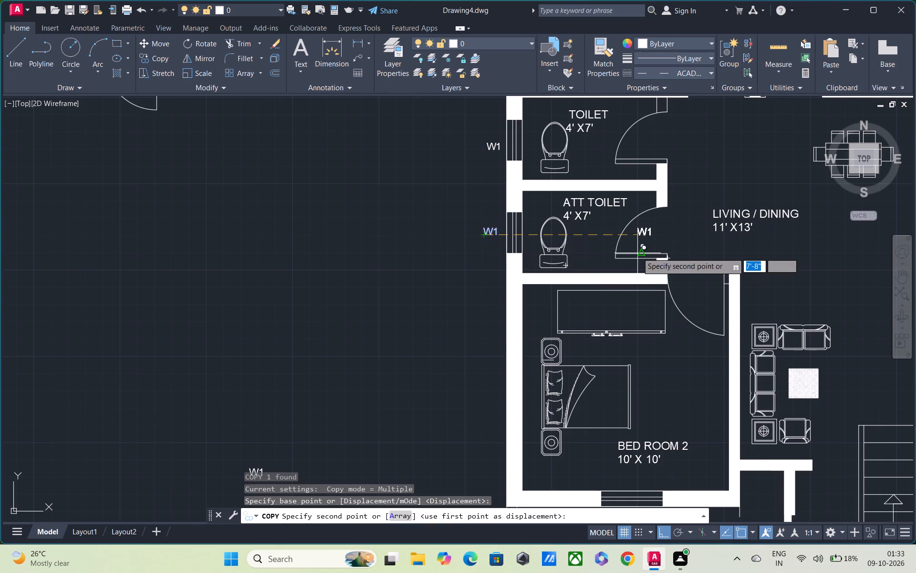
key("F8")
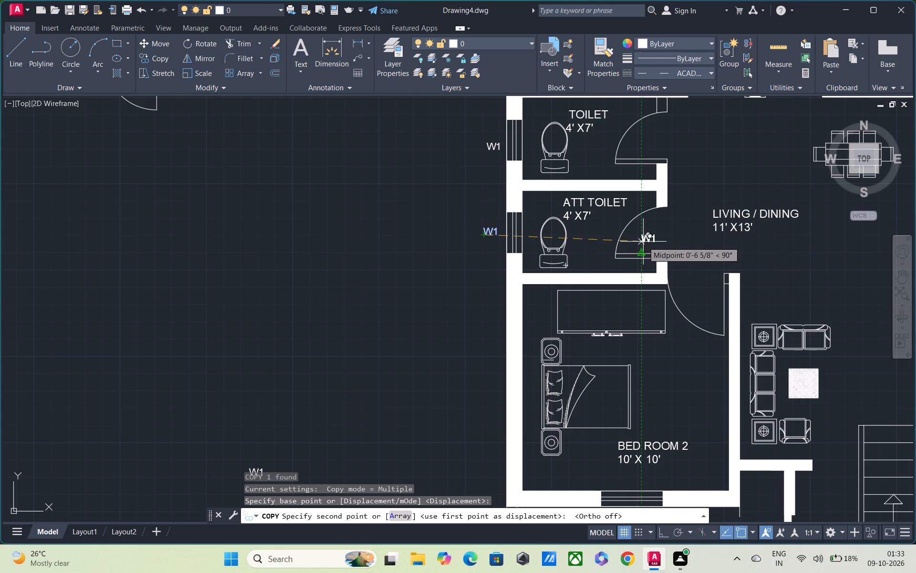
left_click(656, 237)
left_click(693, 281)
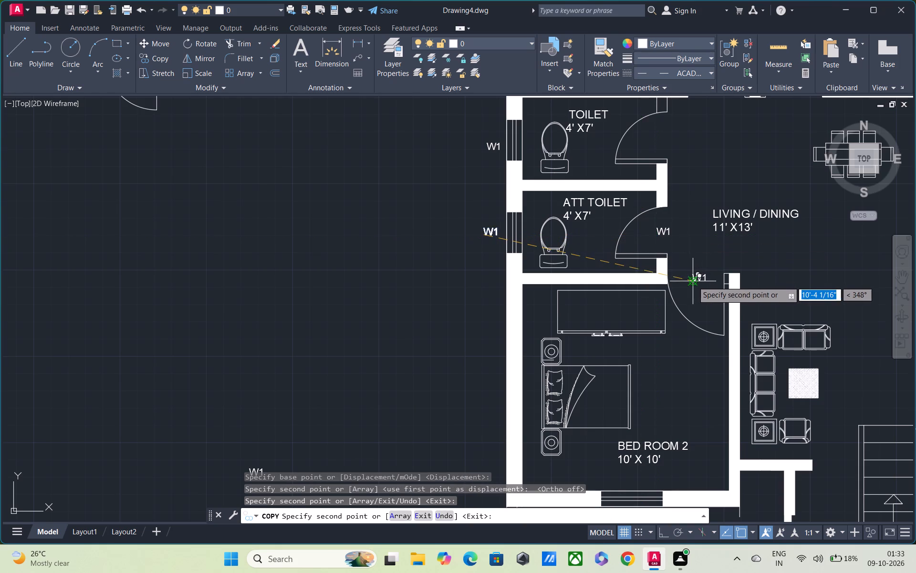
middle_click_drag(701, 286, 694, 365)
left_click(645, 219)
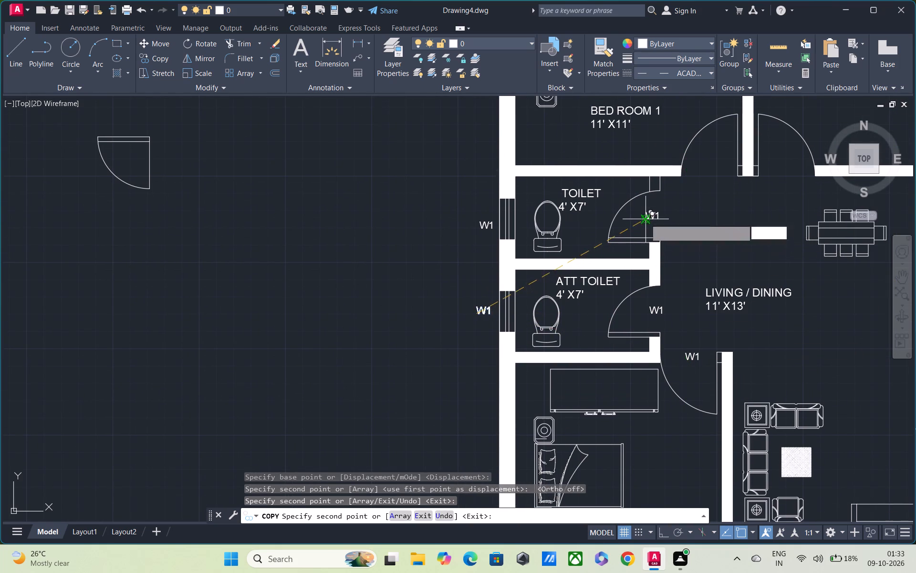
left_click(707, 155)
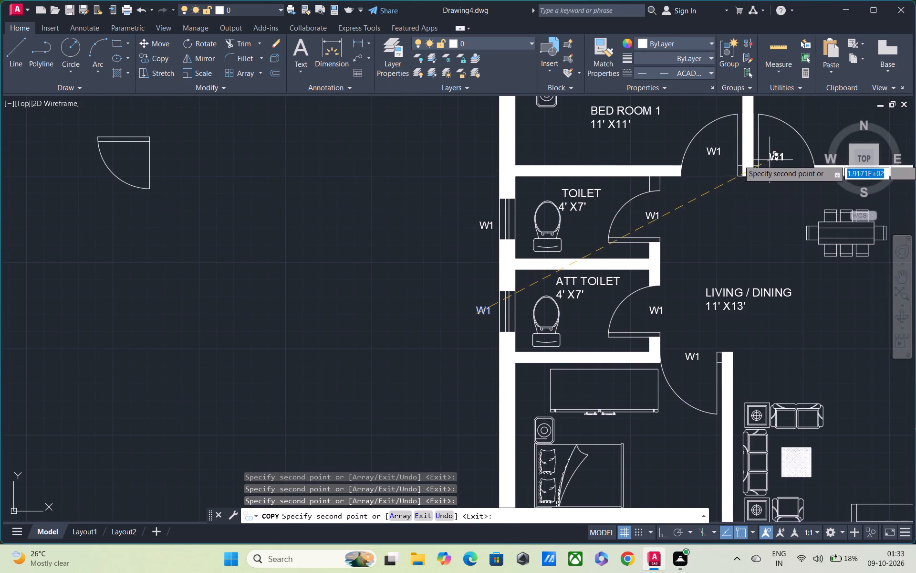
left_click(770, 156)
Place another copy of the W1 label at the entrance door west of the STAIR CASE.
middle_click_drag(786, 195, 551, 254)
scroll(583, 276, "down", 1)
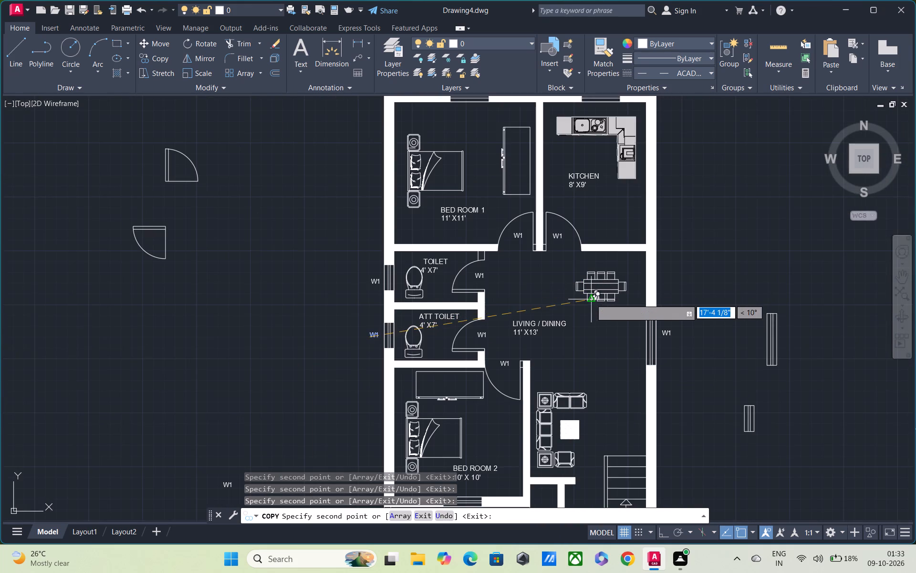
middle_click_drag(591, 299, 592, 207)
middle_click_drag(558, 377, 563, 252)
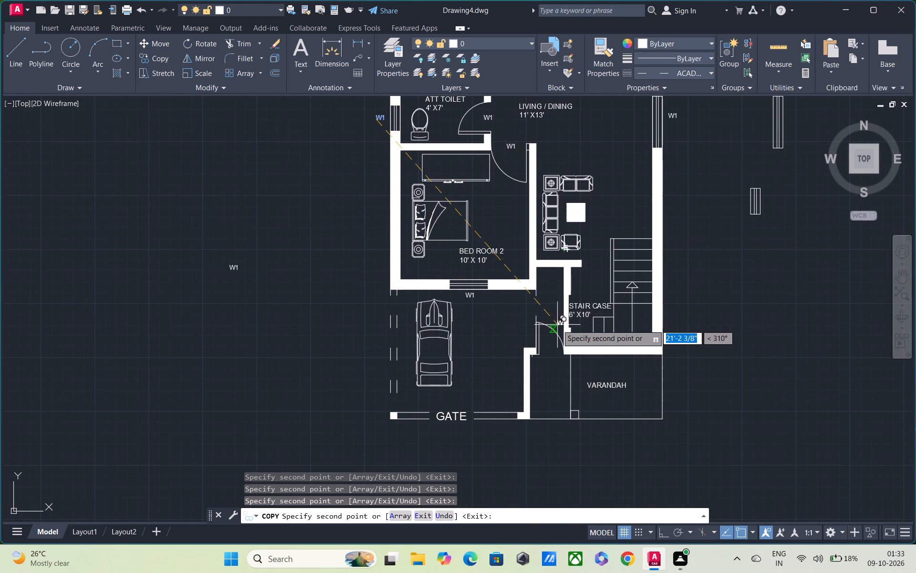
scroll(555, 340, "up", 1)
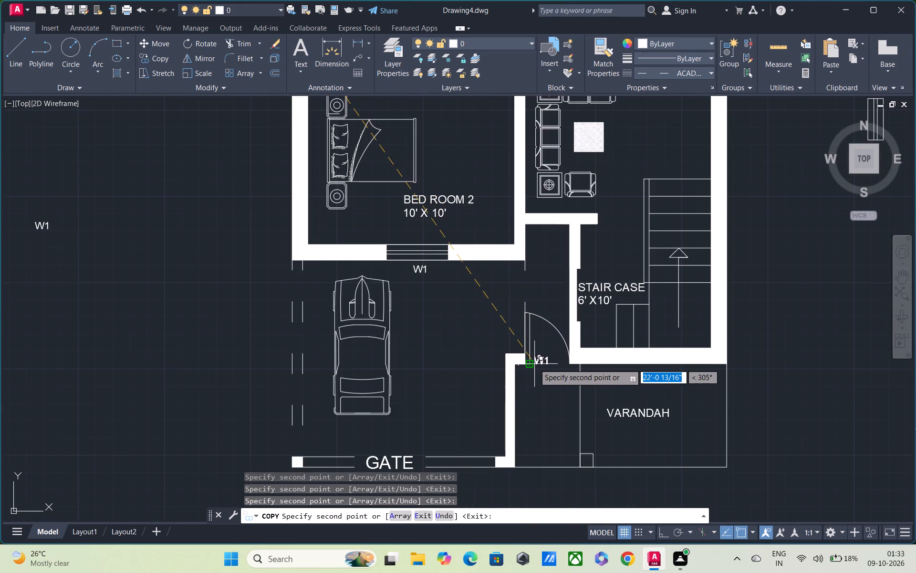
left_click(541, 360)
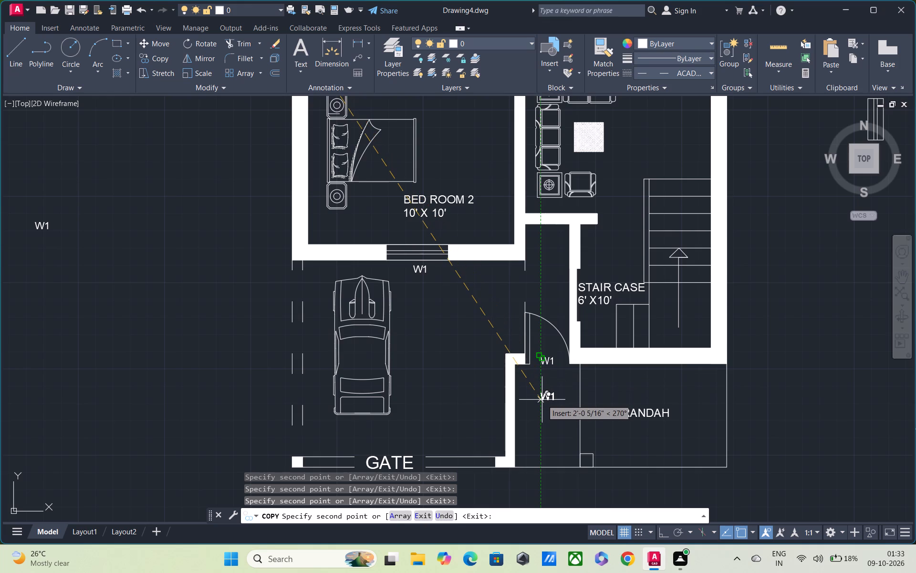
key("Escape")
Change the W1 label beside the ATT TOILET window to V.
middle_click_drag(521, 404, 539, 539)
scroll(539, 539, "down", 2)
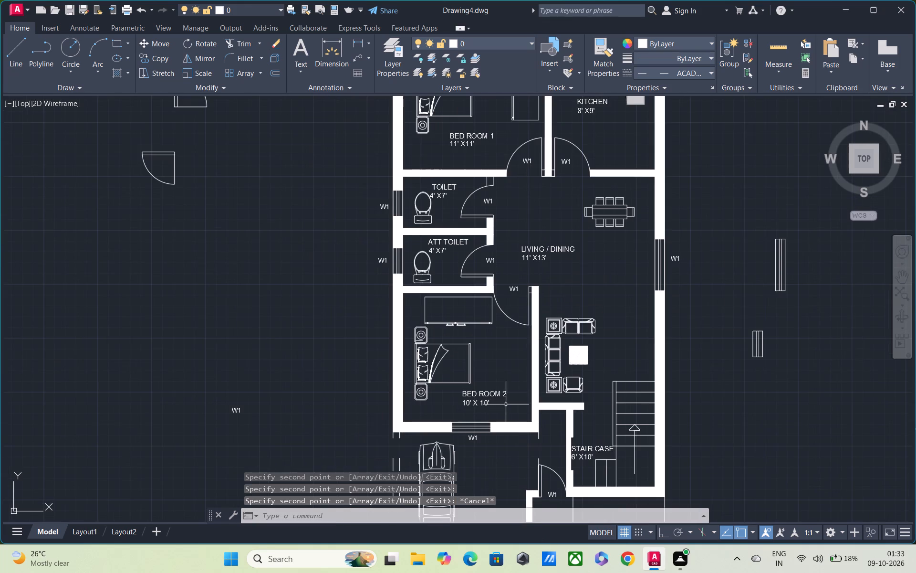
middle_click_drag(496, 371, 508, 391)
middle_click_drag(505, 310, 508, 304)
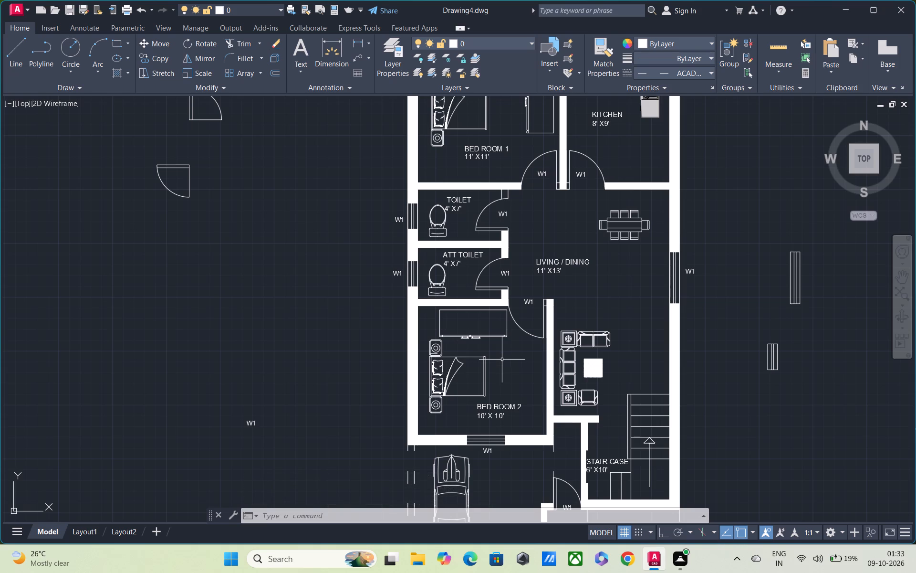
double_click(398, 274)
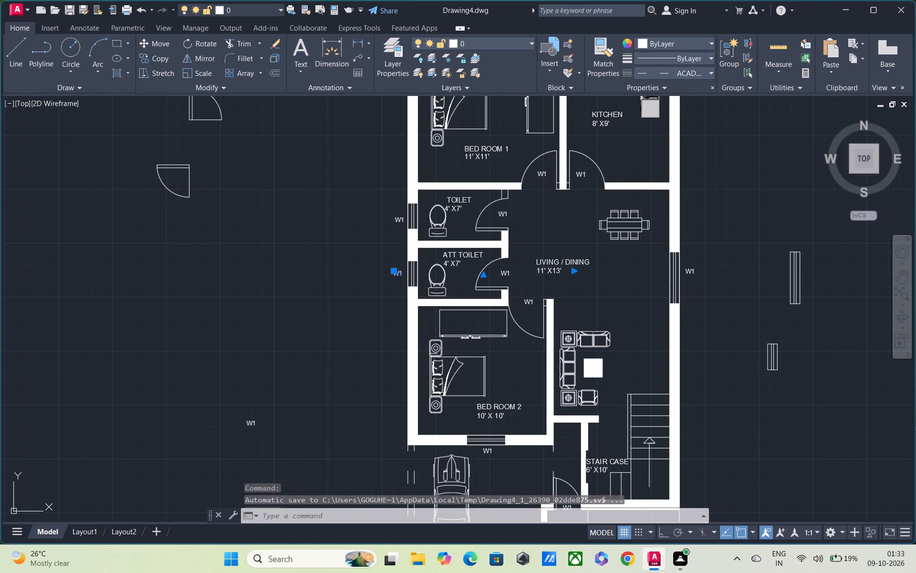
left_click(403, 274)
key("BackSpace")
key("BackSpace")
key("BackSpace")
key("BackSpace")
key("BackSpace")
key("BackSpace")
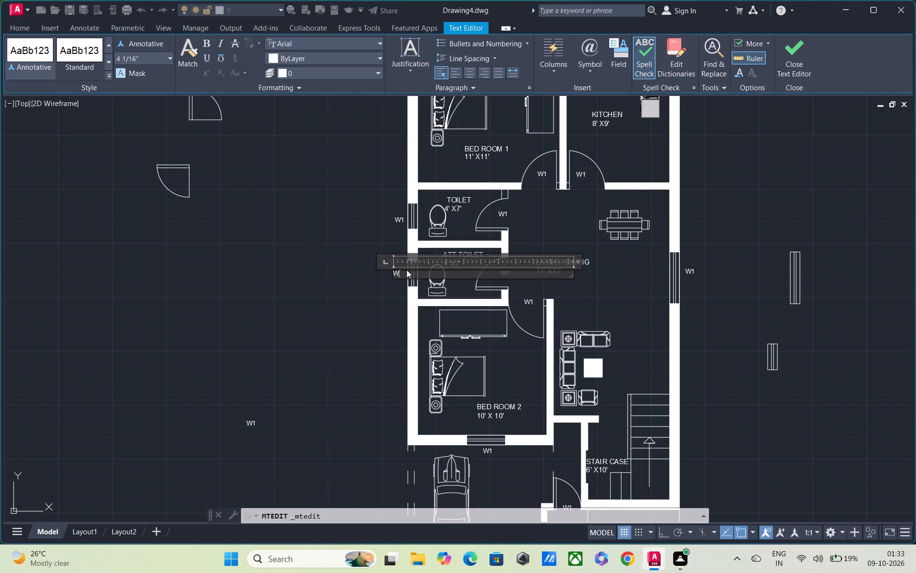
key("v")
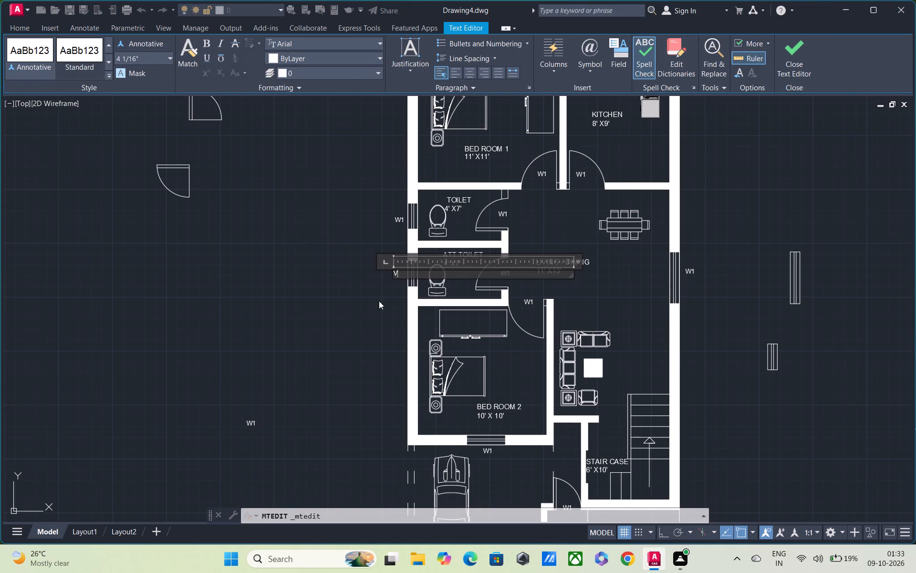
left_click(379, 301)
Change the W1 label beside the TOILET window to V.
double_click(401, 221)
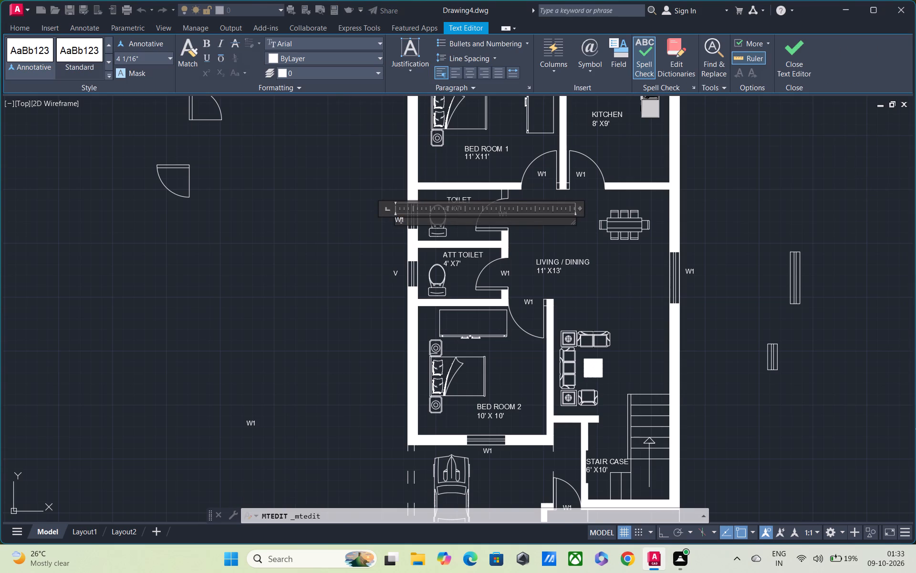
scroll(406, 219, "up", 2)
left_click(407, 219)
key("BackSpace")
key("BackSpace")
key("BackSpace")
key("BackSpace")
key("BackSpace")
key("BackSpace")
key("BackSpace")
key("BackSpace")
key("BackSpace")
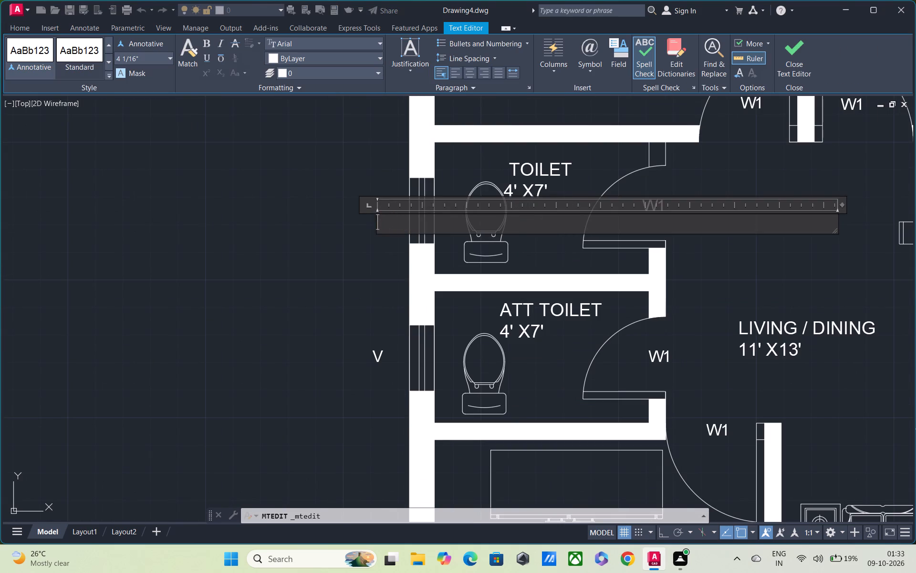
key("v")
left_click(298, 328)
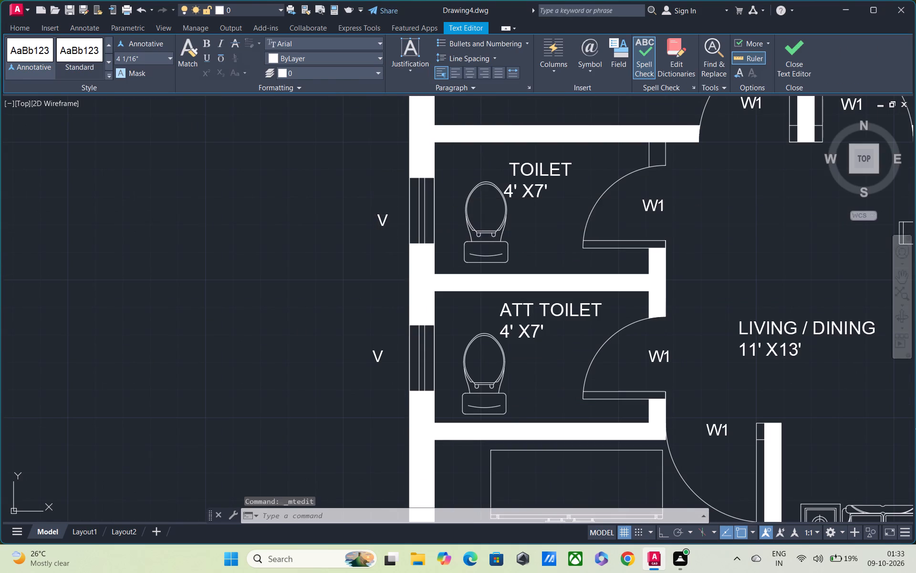
Change the W1 label above the KITCHEN window to W2.
middle_click_drag(331, 297, 339, 472)
scroll(341, 456, "down", 3)
scroll(398, 322, "up", 2)
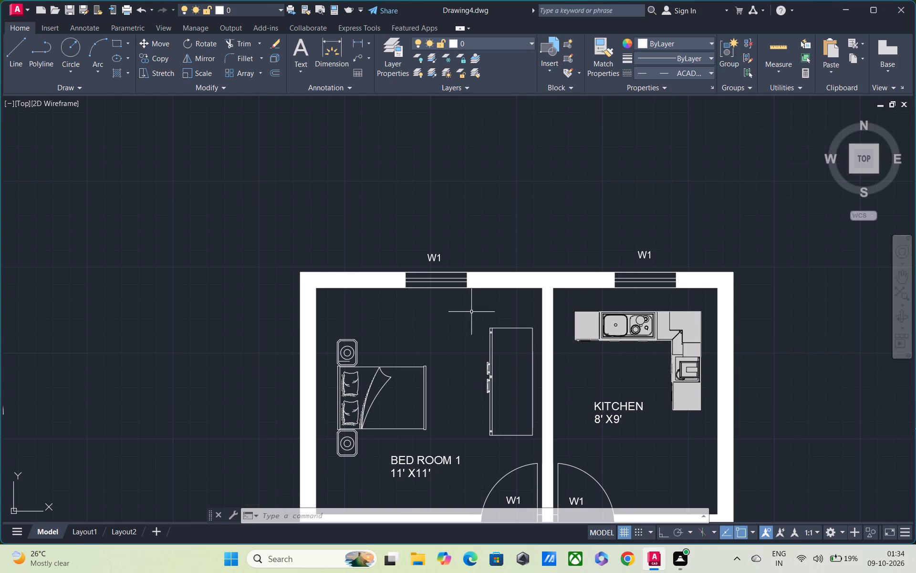
double_click(642, 251)
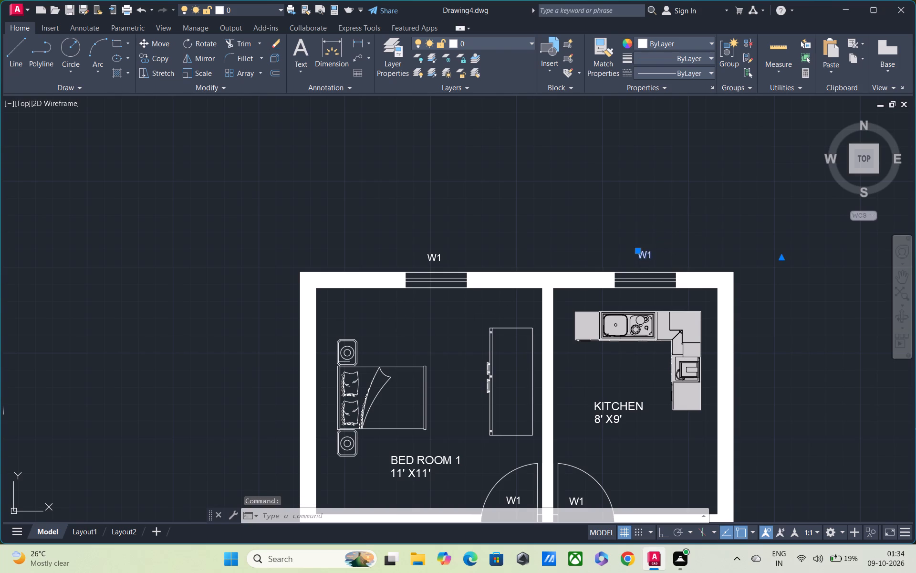
left_click(656, 255)
key("BackSpace")
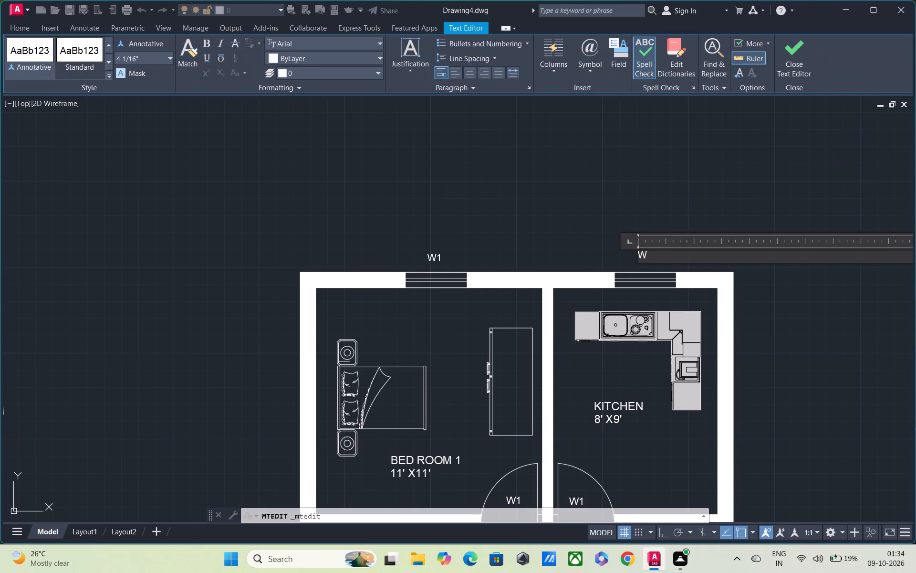
key("2")
left_click(837, 332)
Change the W1 label beside the LIVING / DINING room's east window to W3.
middle_click_drag(770, 340, 723, 328)
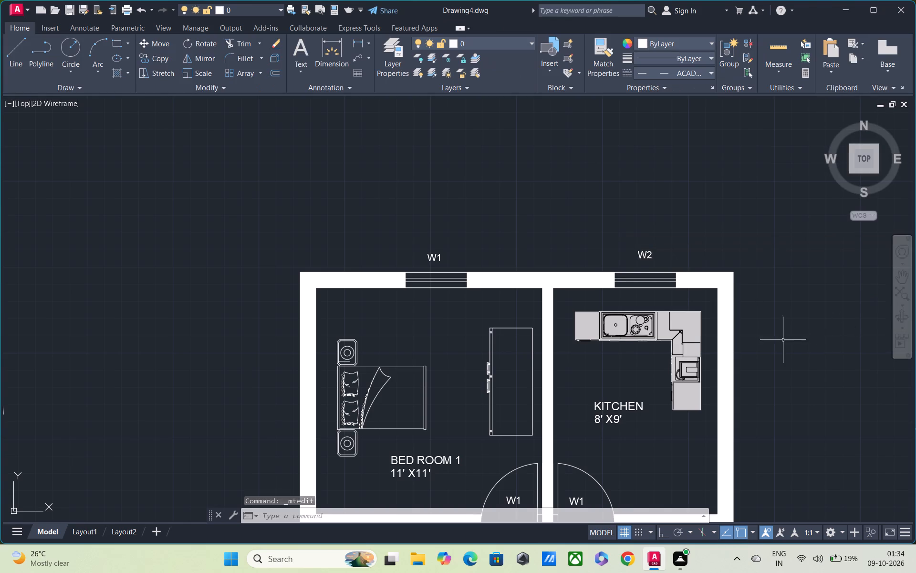
middle_click_drag(723, 328, 584, 110)
middle_click_drag(567, 306, 560, 160)
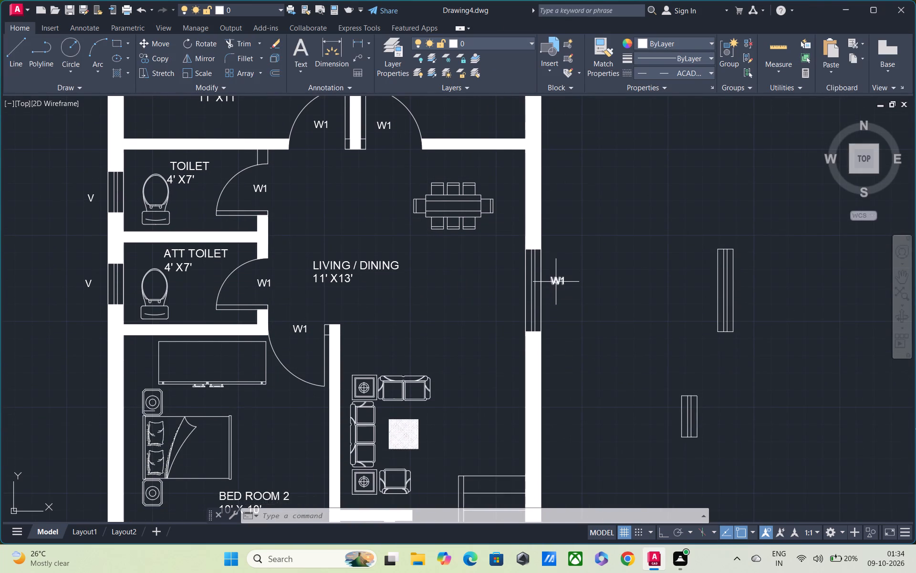
double_click(556, 282)
left_click(565, 279)
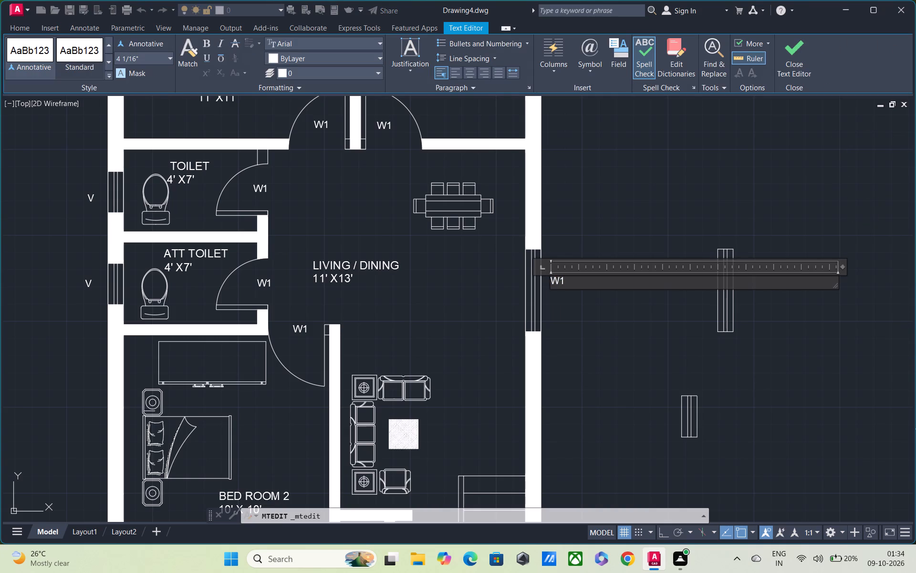
key("BackSpace")
key("3")
left_click(572, 324)
Change the W1 label at the BED ROOM 2 door to D1.
middle_click_drag(572, 318, 571, 22)
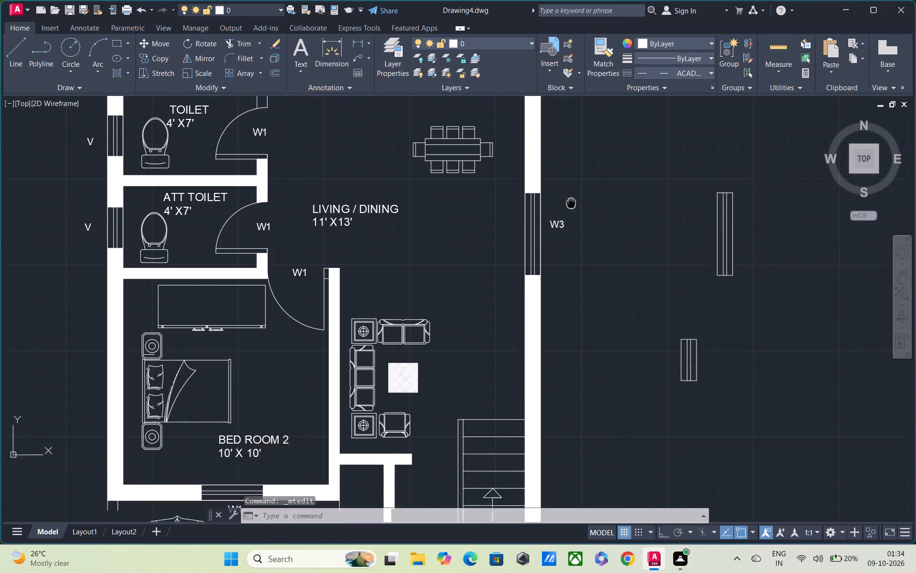
middle_click_drag(571, 22, 571, 0)
scroll(573, 82, "down", 2)
middle_click_drag(572, 157, 593, 205)
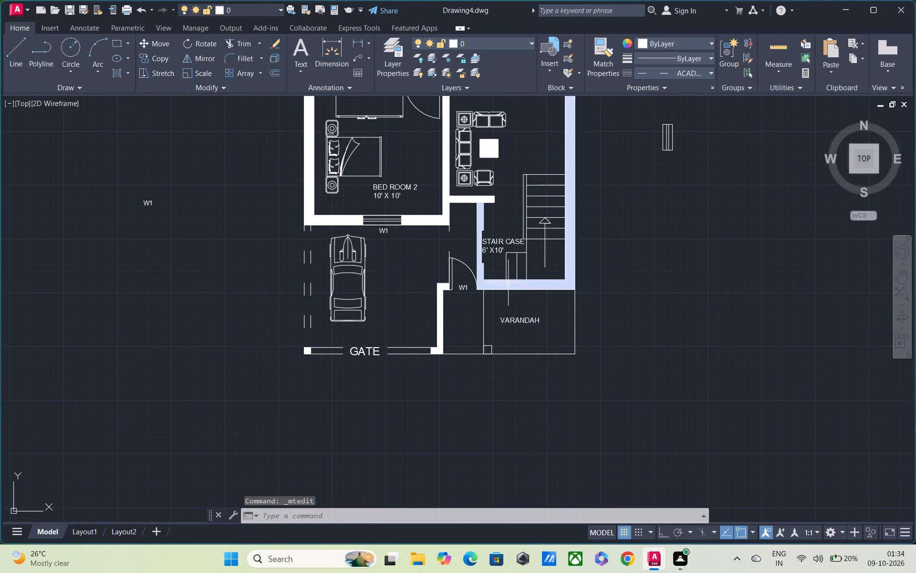
middle_click_drag(509, 283, 556, 364)
middle_click_drag(538, 244, 550, 302)
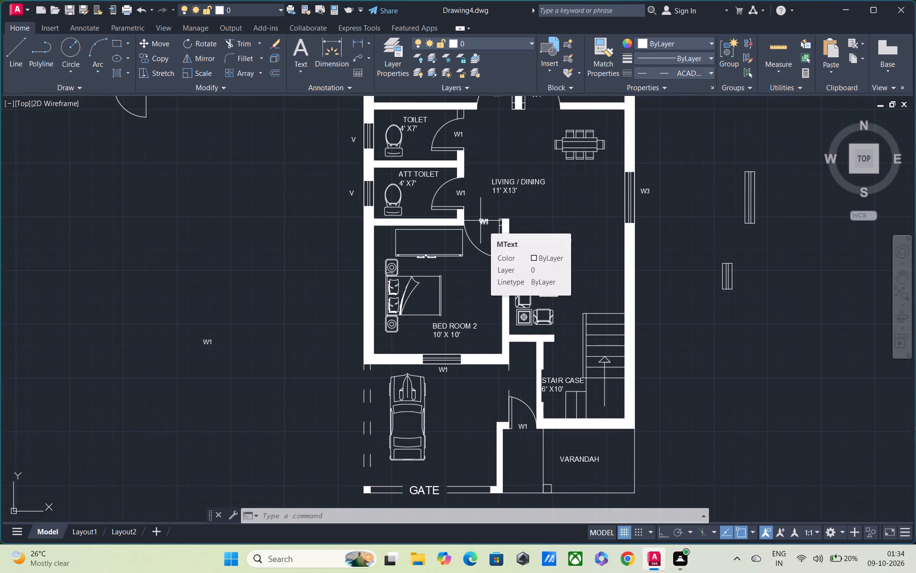
double_click(480, 221)
left_click(490, 222)
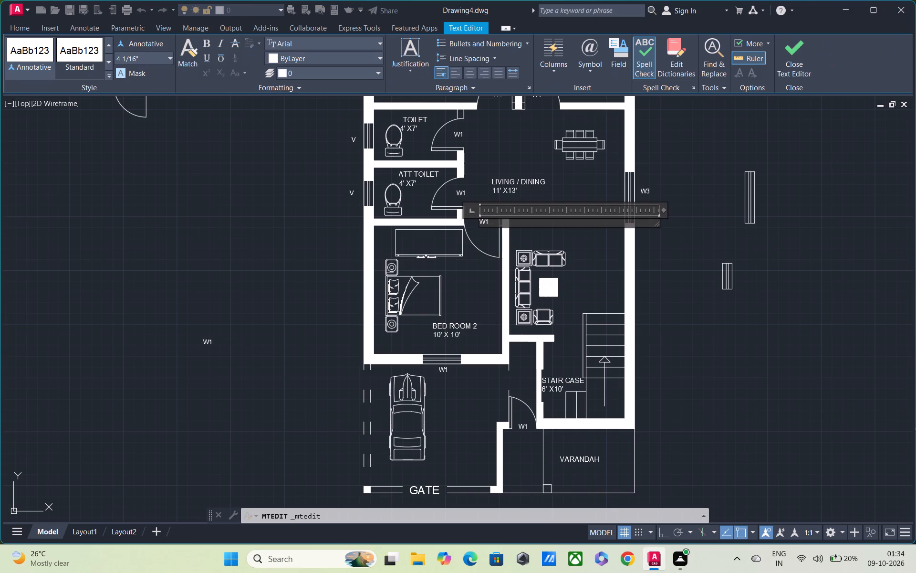
key("BackSpace")
key("BackSpace")
key("BackSpace")
key("BackSpace")
key("BackSpace")
key("BackSpace")
key("BackSpace")
key("BackSpace")
key("BackSpace")
type("D1")
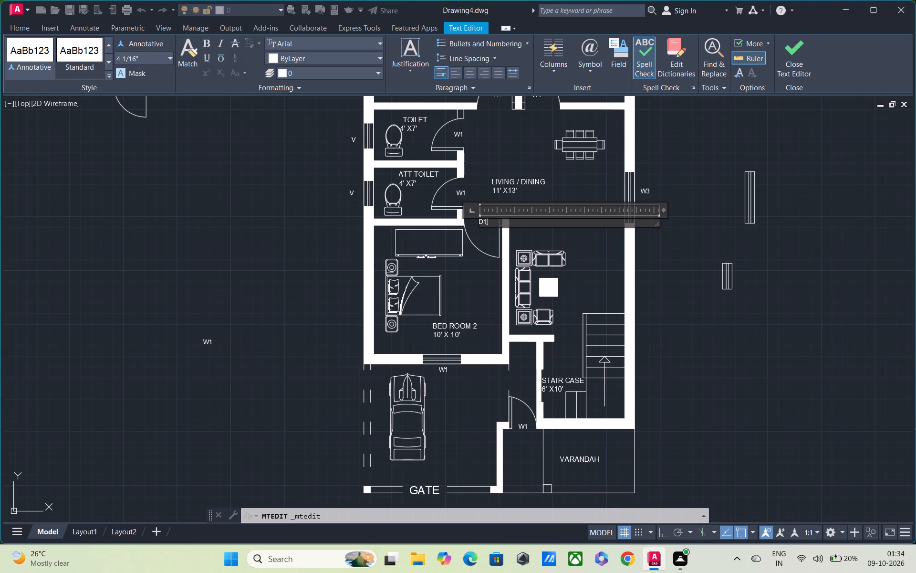
left_click(487, 240)
Change the W1 label at the ATT TOILET door to D2.
double_click(459, 195)
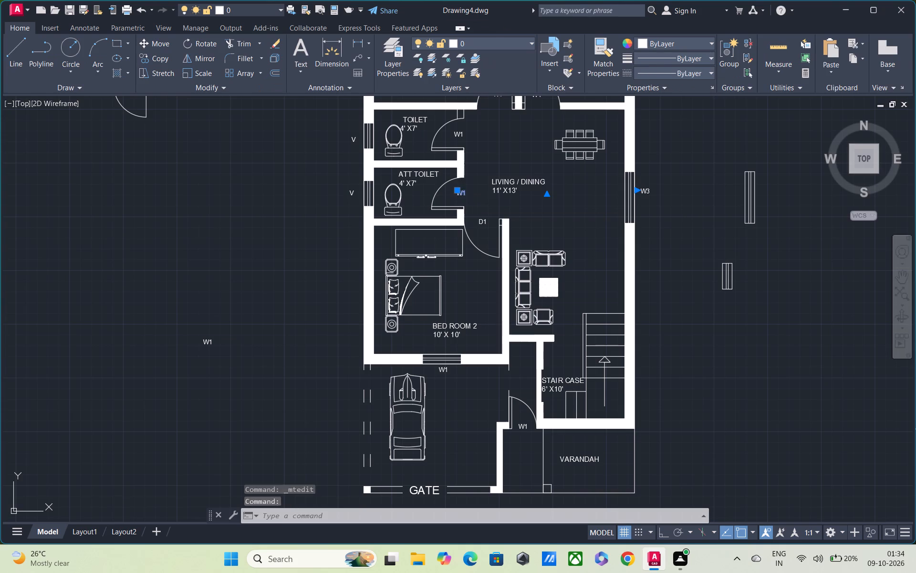
left_click(466, 193)
key("BackSpace")
key("BackSpace")
key("BackSpace")
key("BackSpace")
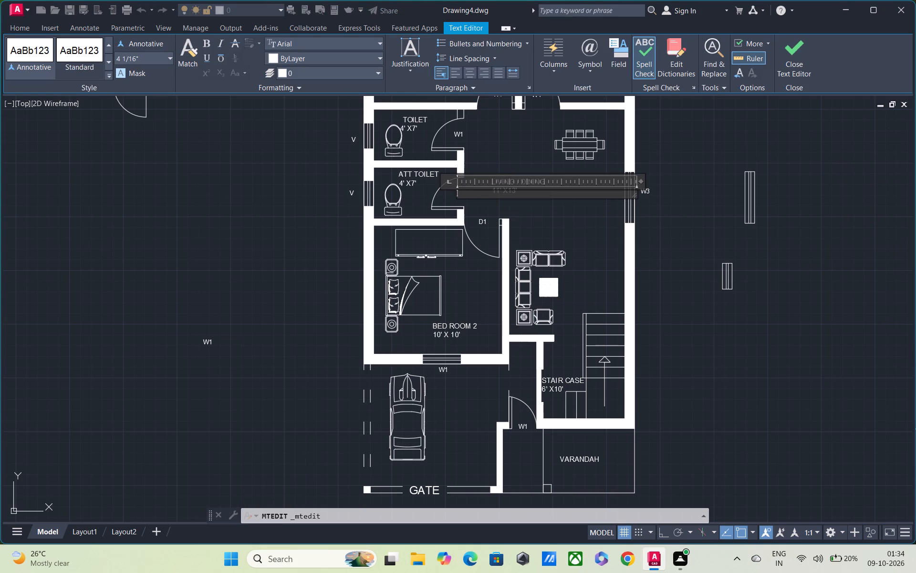
type("D2")
left_click(475, 205)
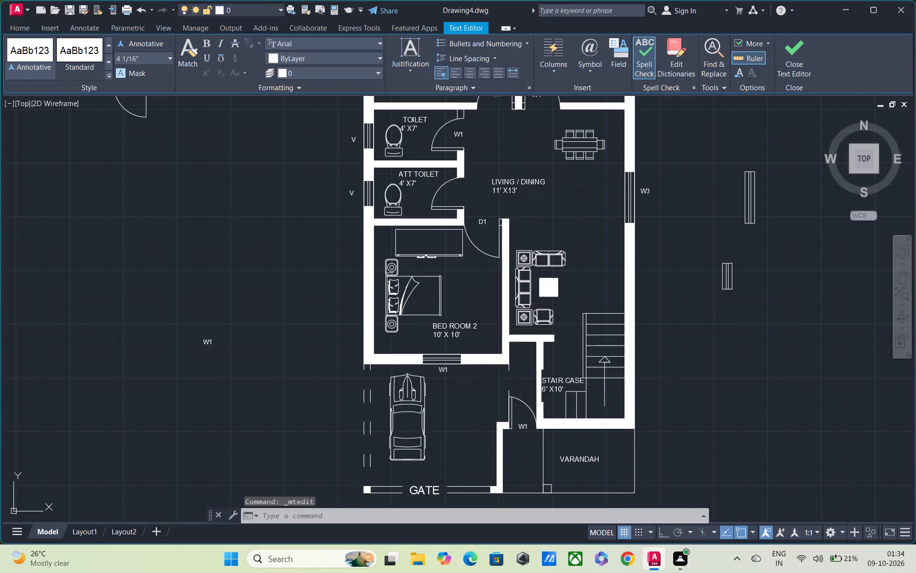
Delete the W1 labels at the TOILET, BED ROOM 1 and KITCHEN doors.
left_click(459, 134)
middle_click_drag(469, 139, 467, 214)
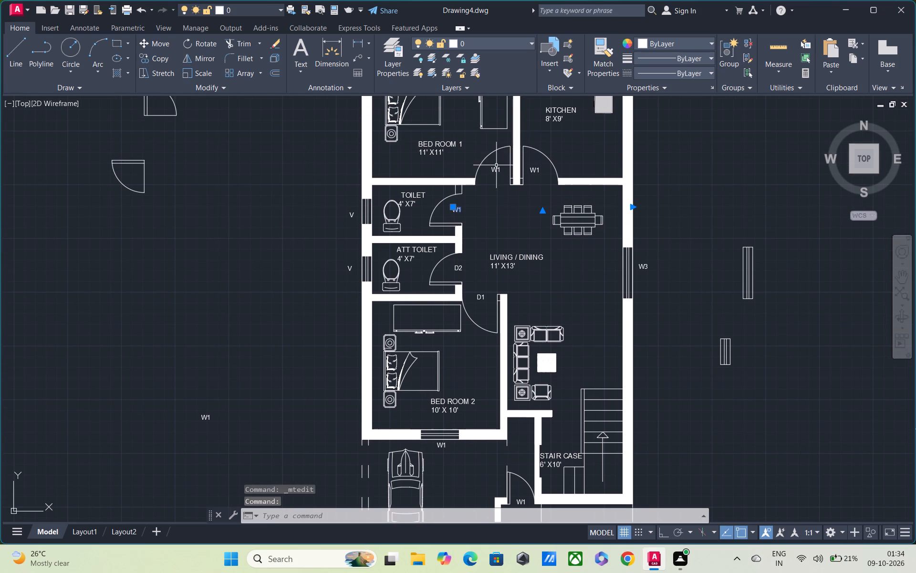
left_click(496, 165)
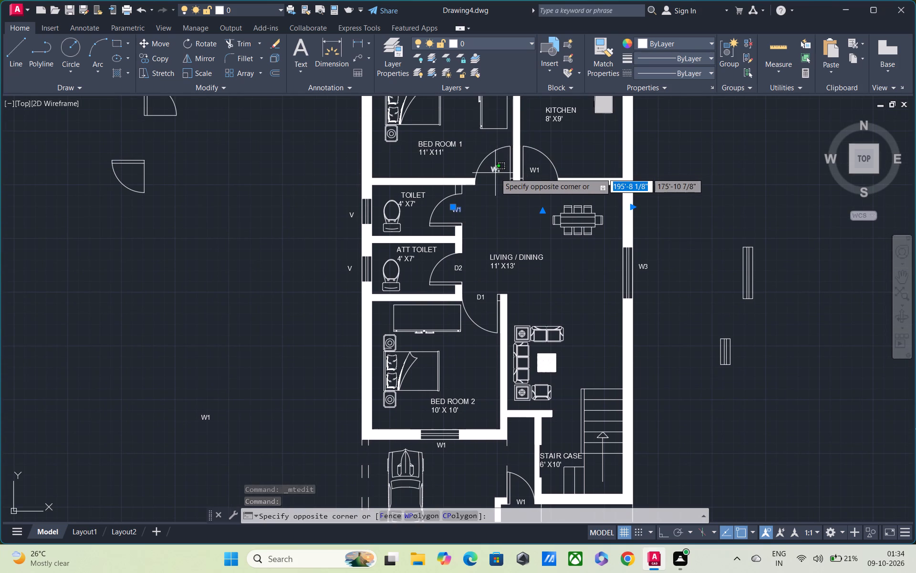
left_click(495, 173)
left_click(532, 170)
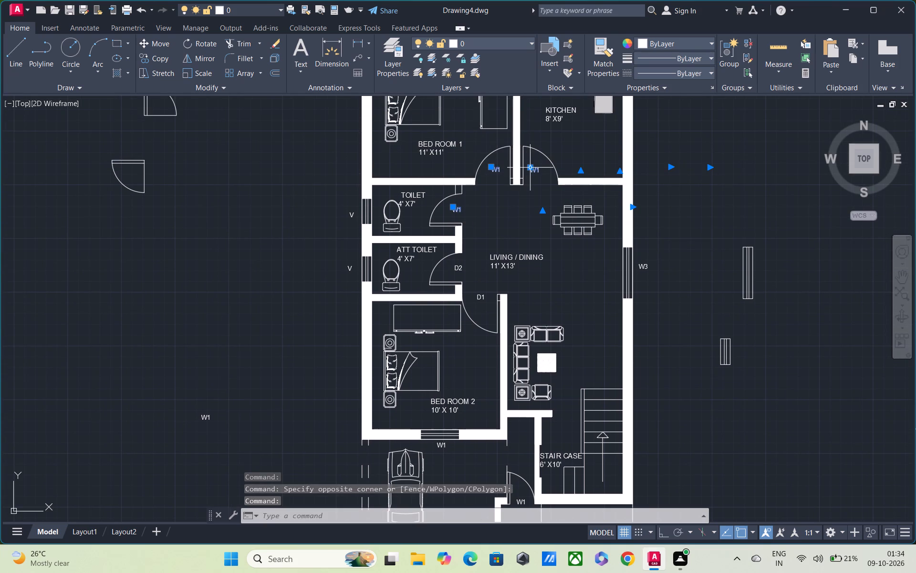
key("Delete")
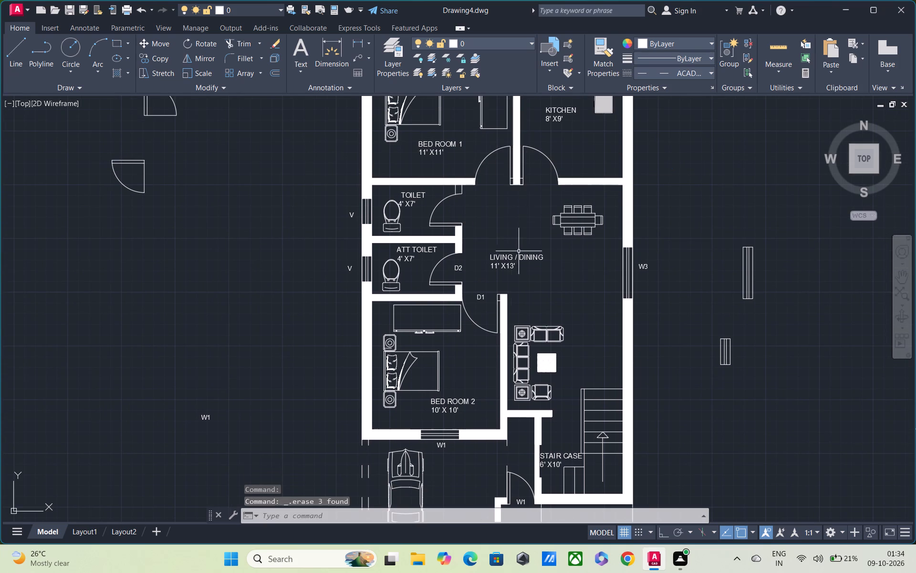
Copy the BED ROOM 2 door's D1 label to the BED ROOM 1 and KITCHEN doors.
scroll(505, 302, "up", 1)
left_click(458, 283)
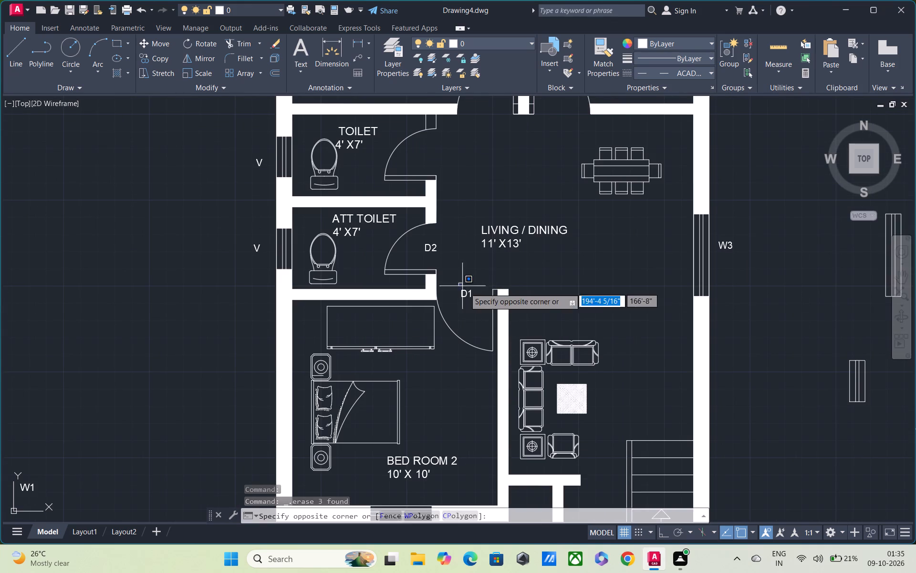
left_click(480, 308)
type("CO")
key("space")
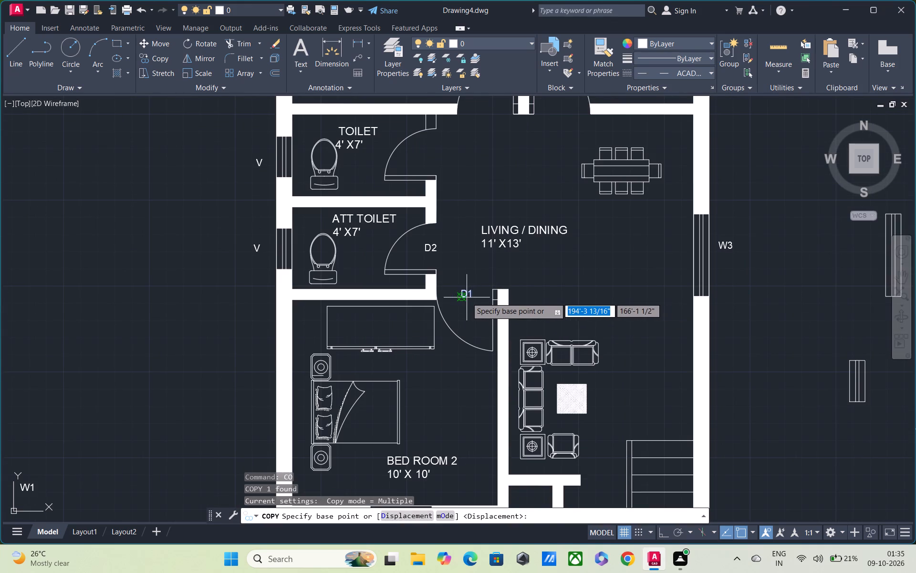
left_click(466, 297)
middle_click_drag(460, 214, 443, 393)
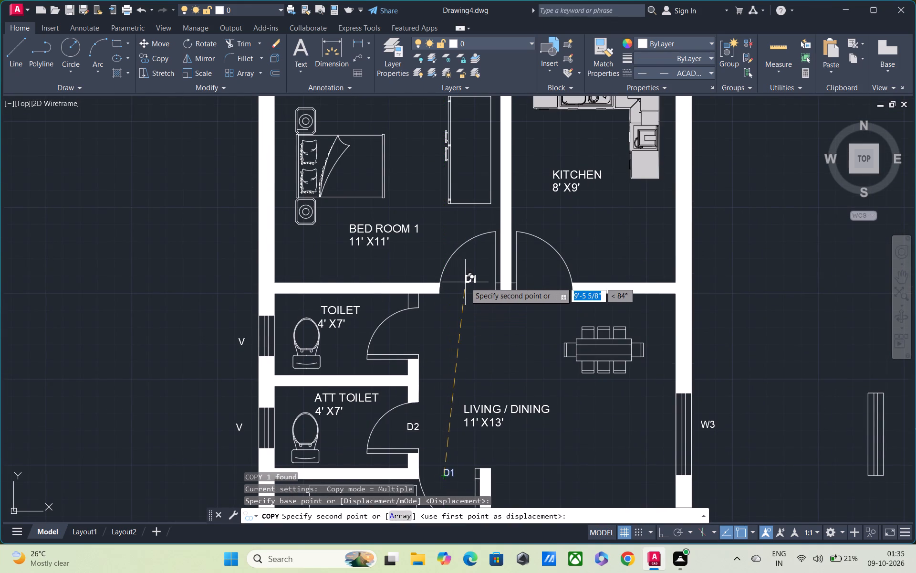
left_click(464, 278)
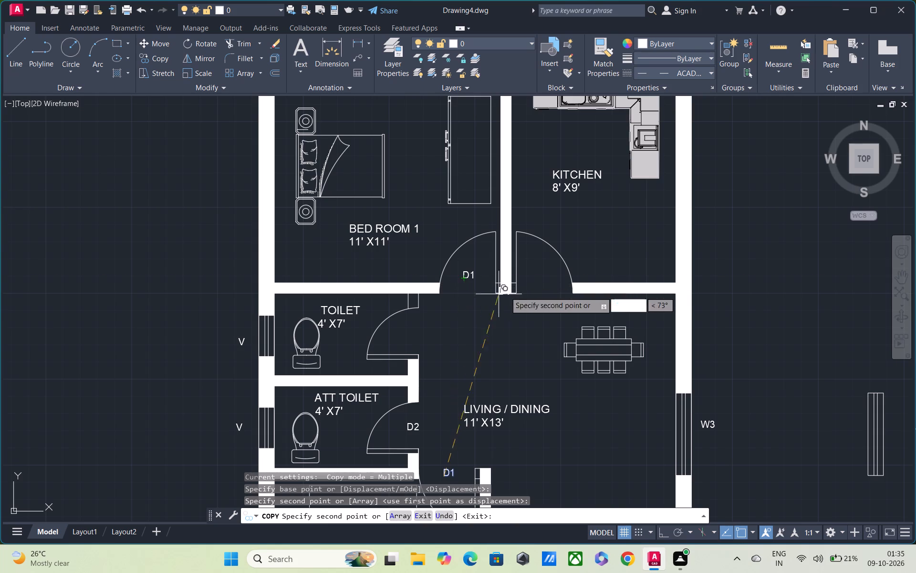
left_click(530, 272)
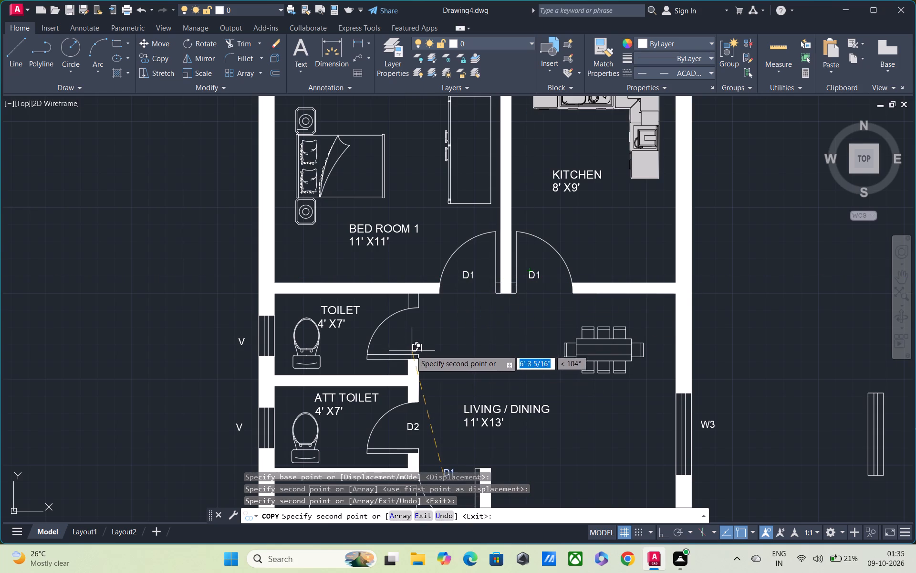
key("grave")
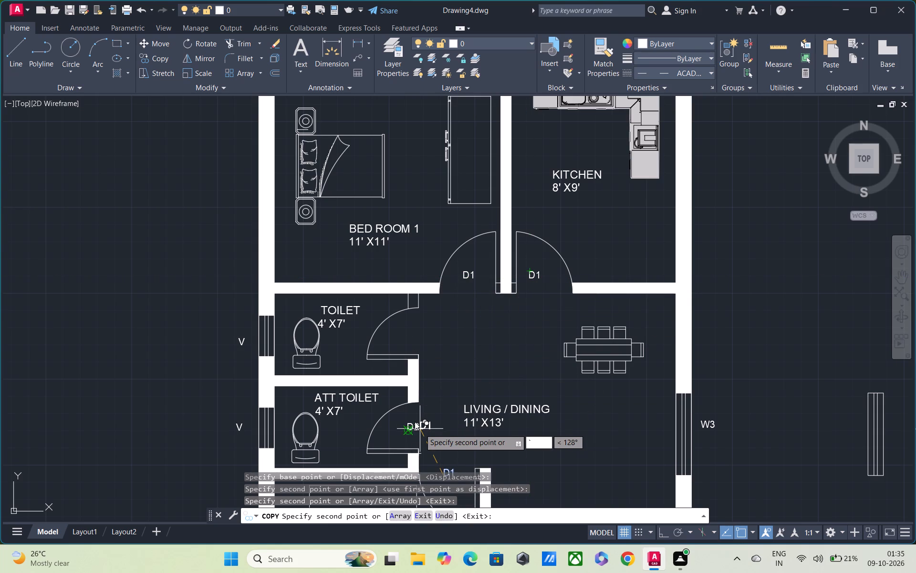
key("Escape")
Copy the D2 label from the ATT TOILET door to the TOILET door.
left_click(402, 422)
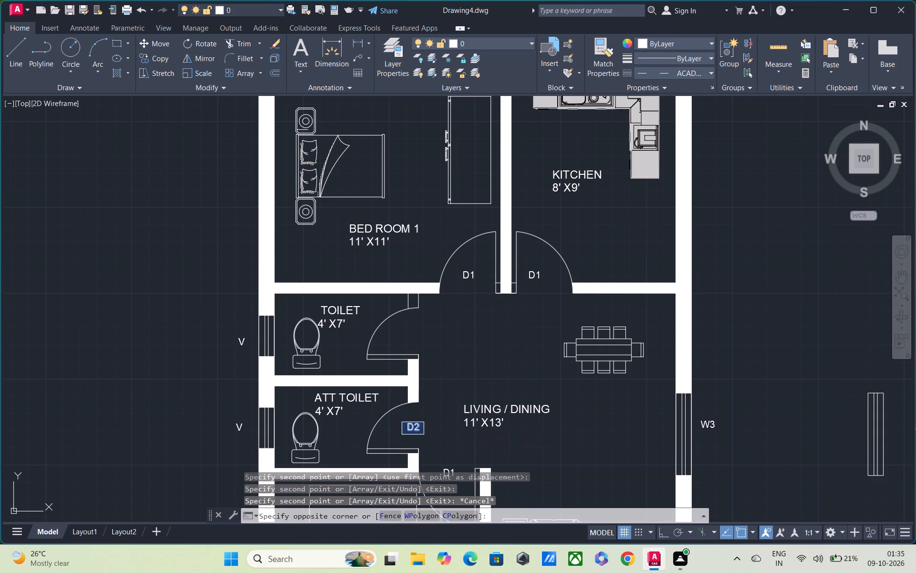
left_click(424, 435)
type("CO")
key("space")
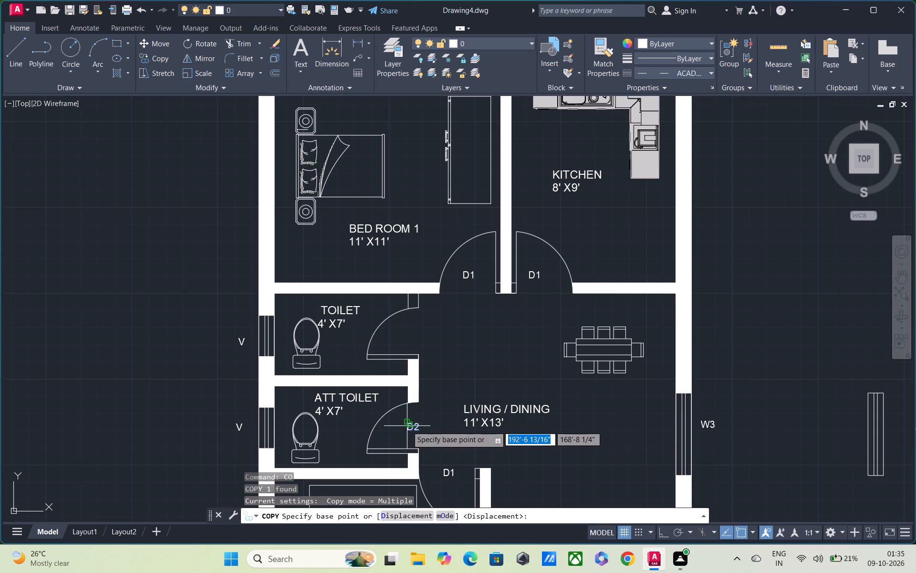
left_click(407, 426)
left_click(400, 332)
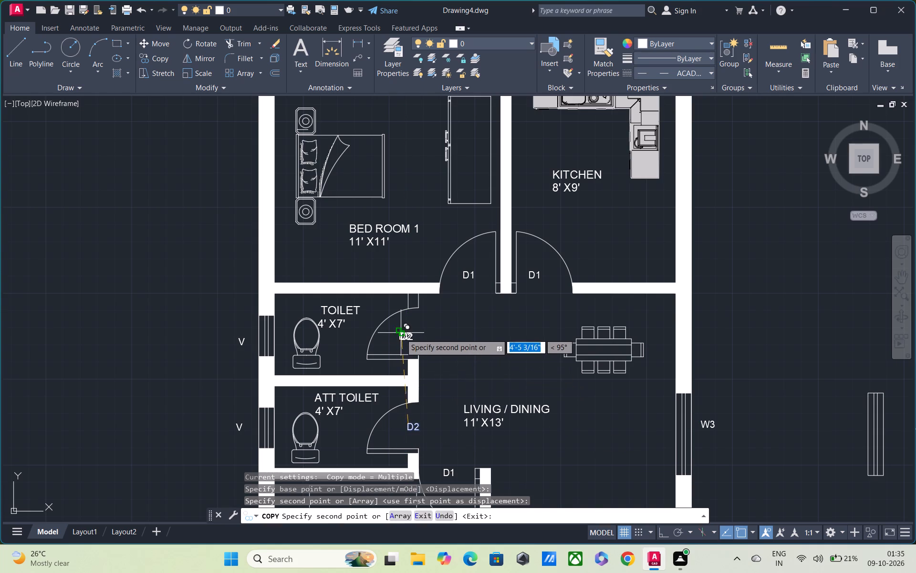
key("Escape")
Fill the small open wall piece between the TOILET door and the BED ROOM 1 wall with a solid hatch.
type("H")
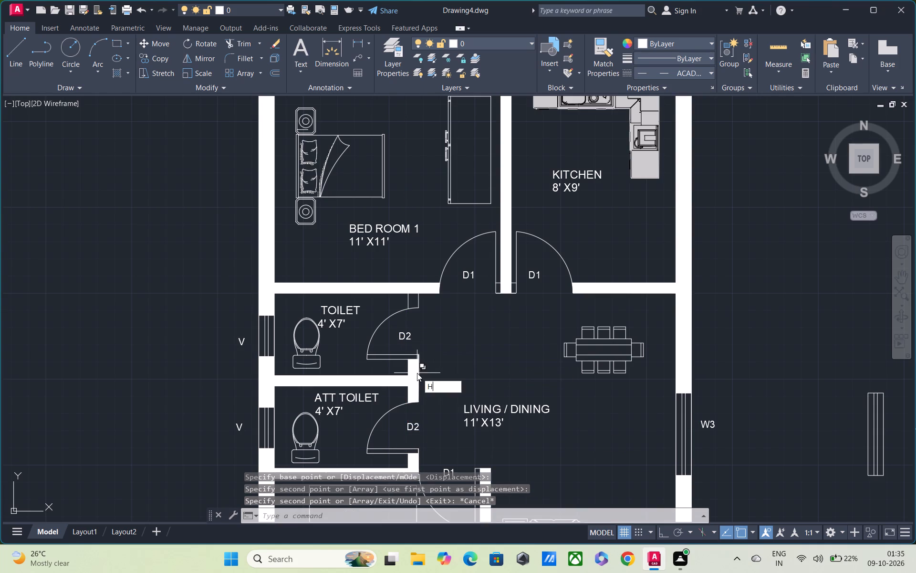
key("space")
left_click(410, 301)
scroll(435, 360, "down", 1)
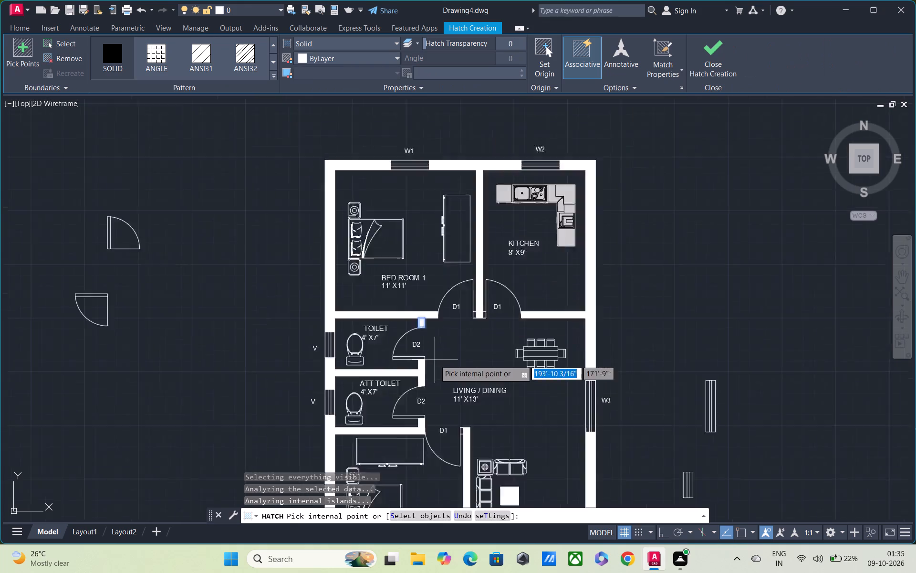
scroll(435, 360, "down", 2)
scroll(435, 374, "up", 3)
scroll(428, 374, "down", 2)
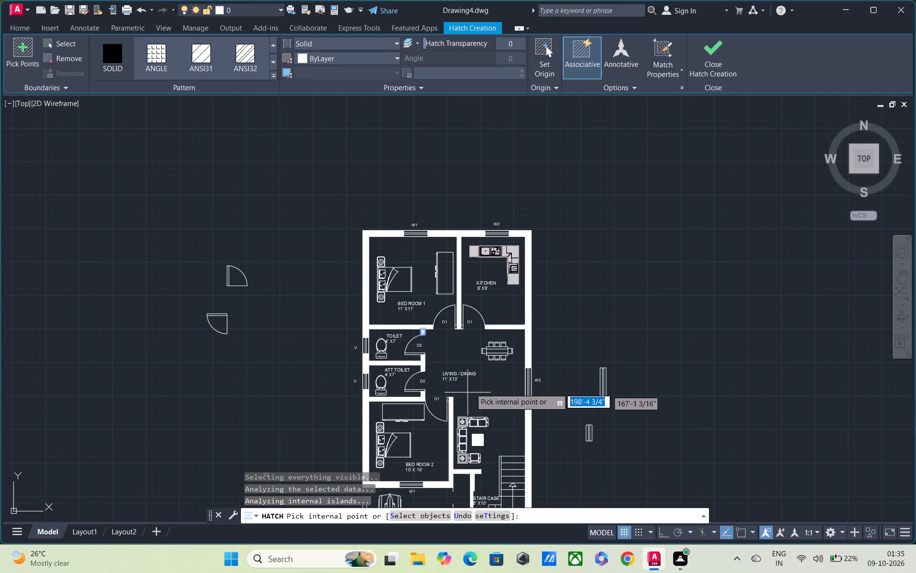
middle_click_drag(480, 355, 479, 208)
key("Escape")
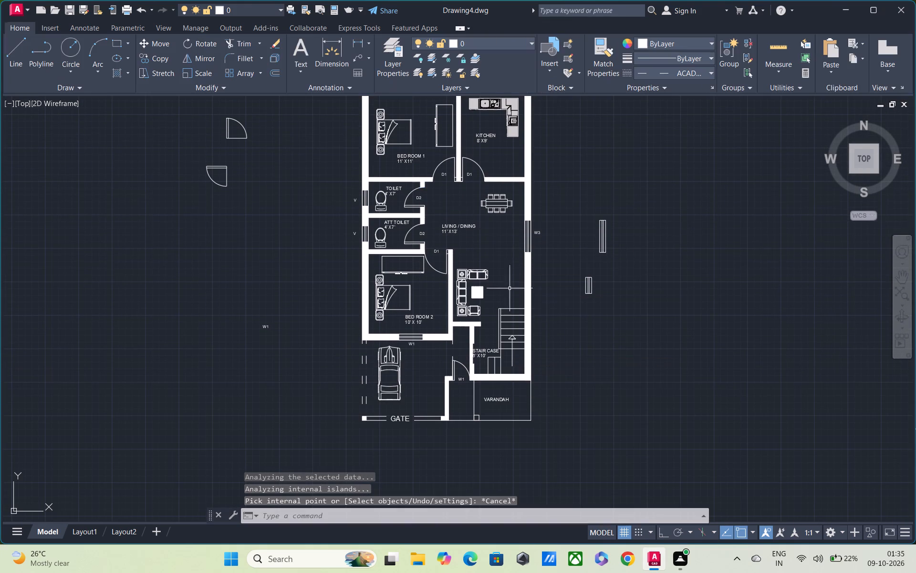
Delete the spare windows, spare doors and stray W1 label lying outside the floor plan.
left_click_drag(572, 199, 611, 224)
left_click(651, 311)
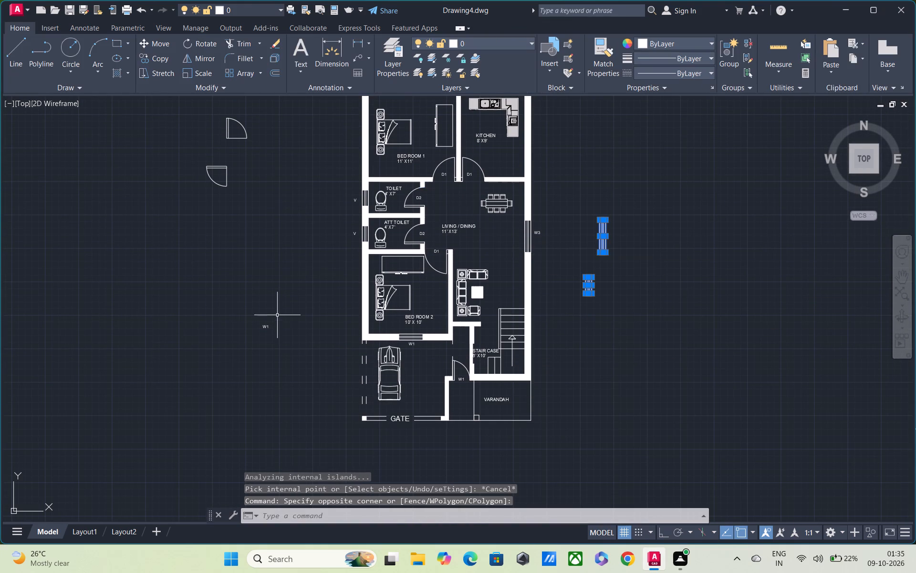
middle_click_drag(284, 319, 396, 413)
left_click_drag(285, 210, 345, 212)
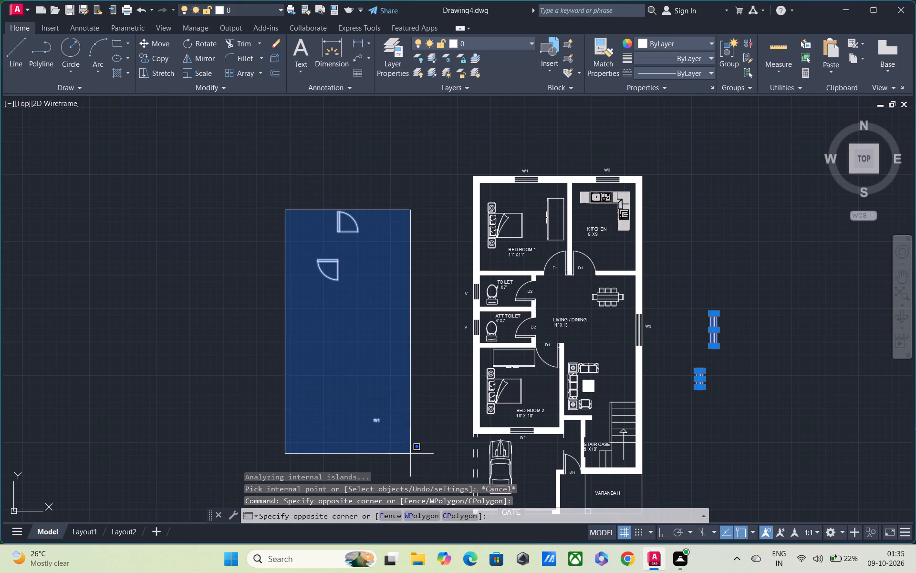
left_click(410, 454)
key("Delete")
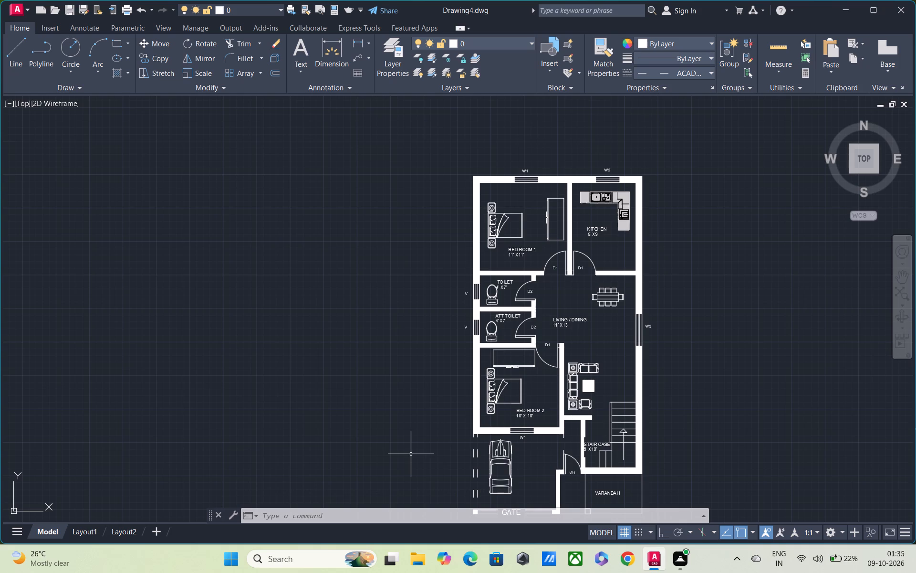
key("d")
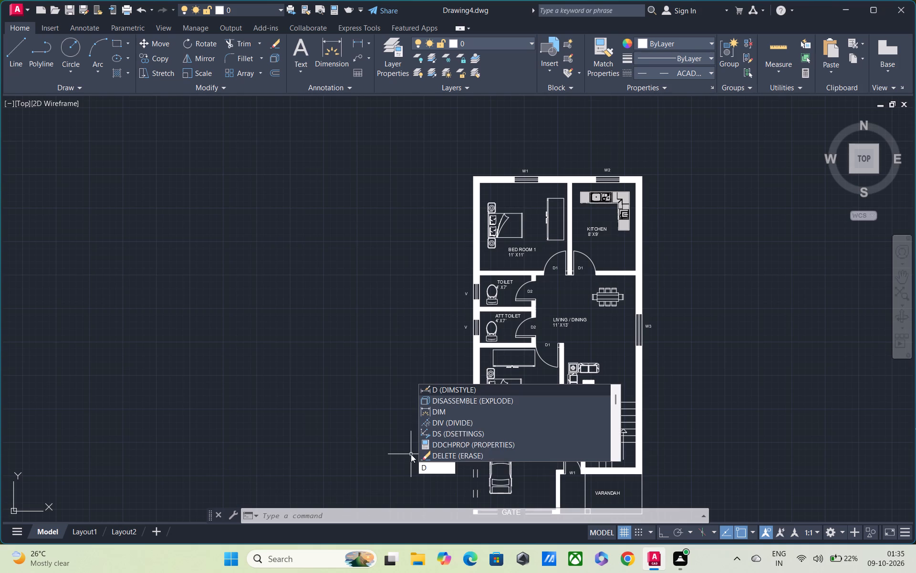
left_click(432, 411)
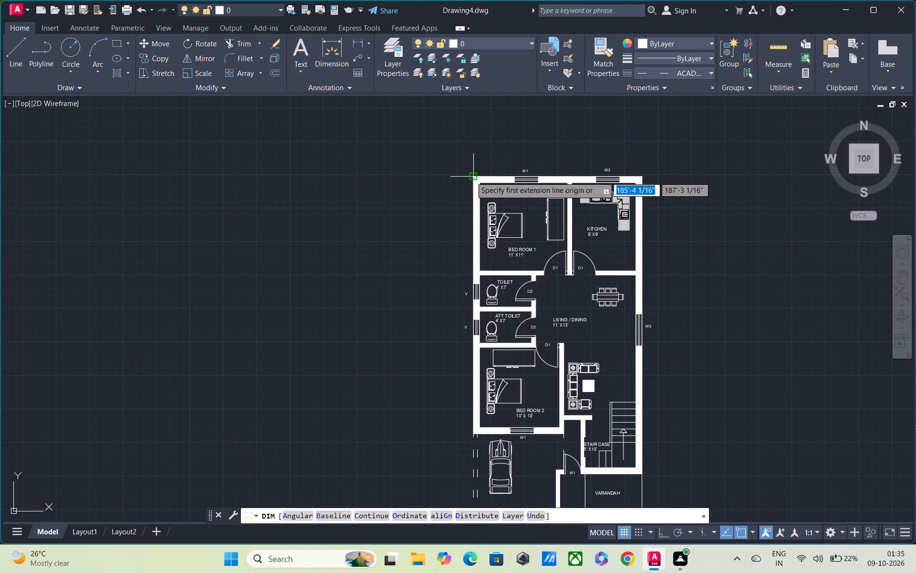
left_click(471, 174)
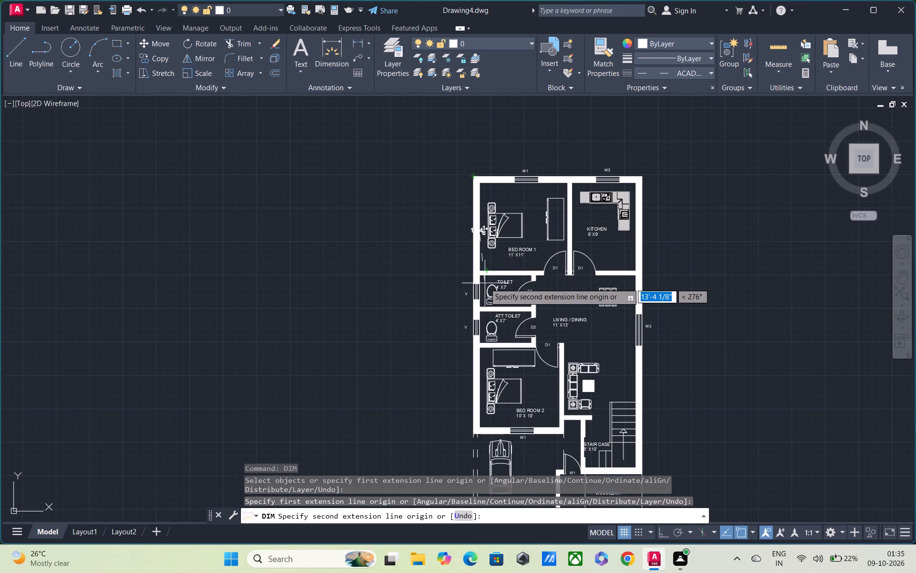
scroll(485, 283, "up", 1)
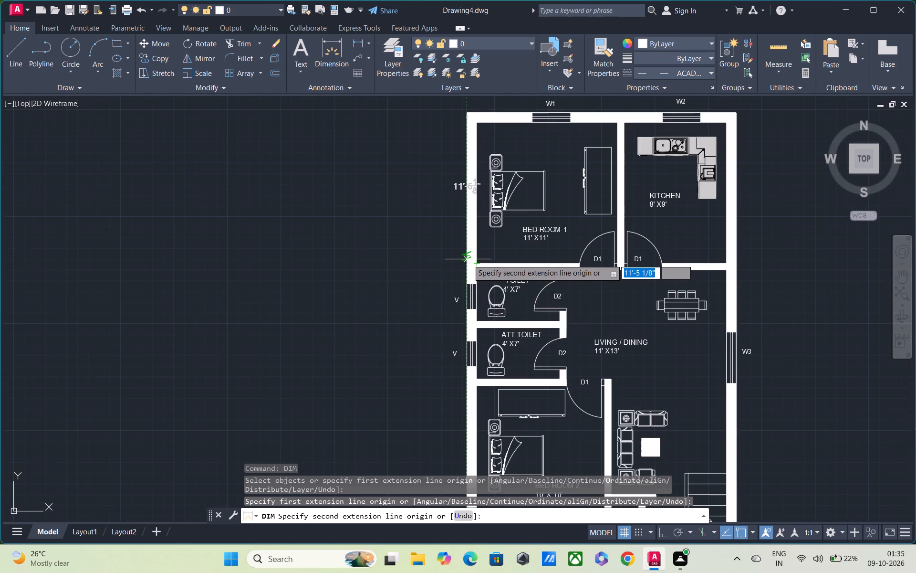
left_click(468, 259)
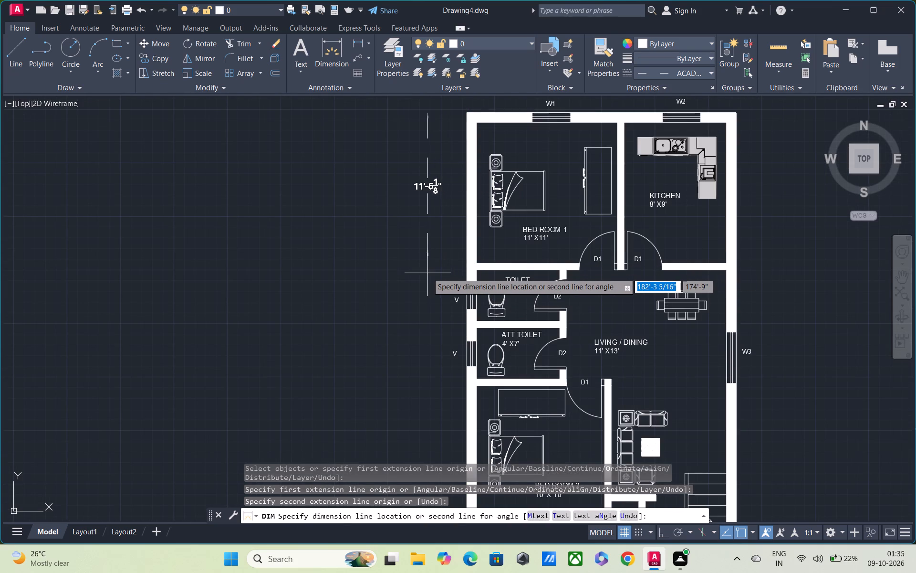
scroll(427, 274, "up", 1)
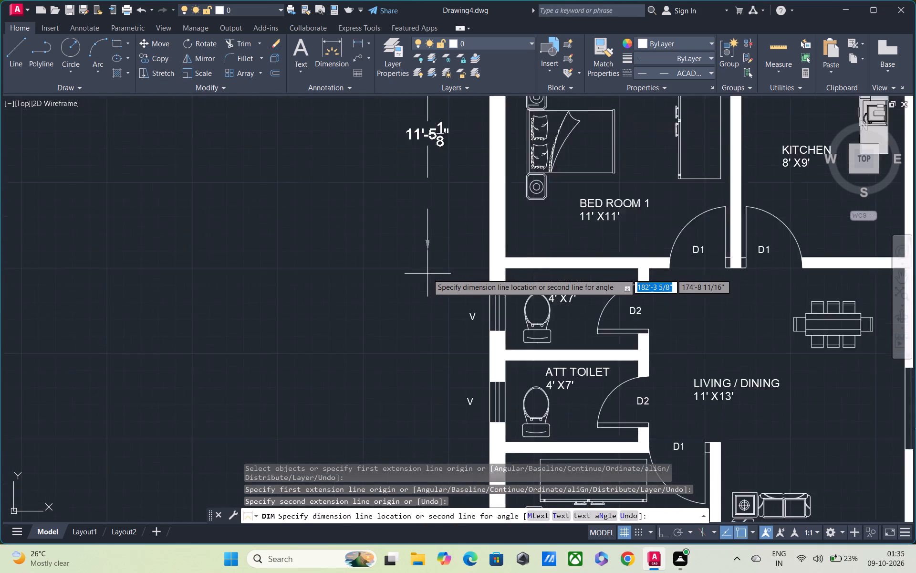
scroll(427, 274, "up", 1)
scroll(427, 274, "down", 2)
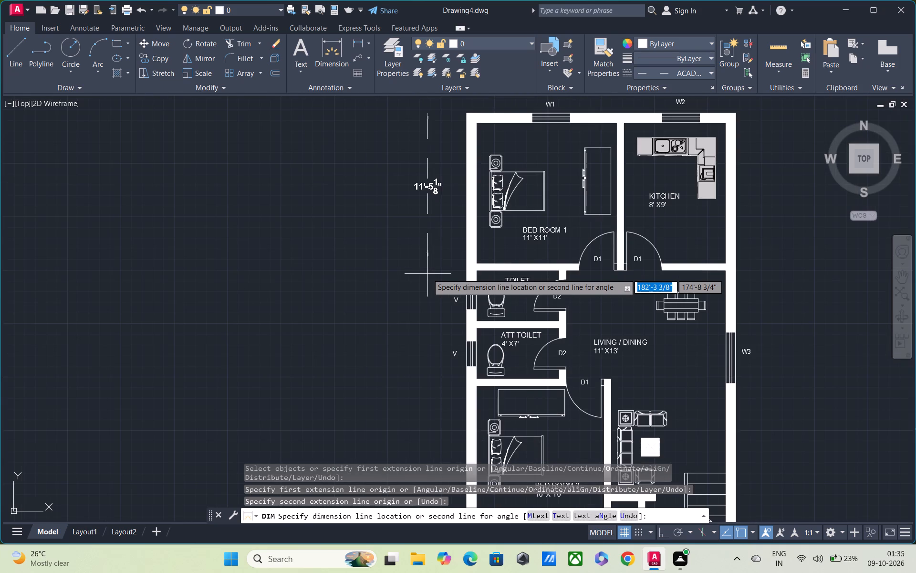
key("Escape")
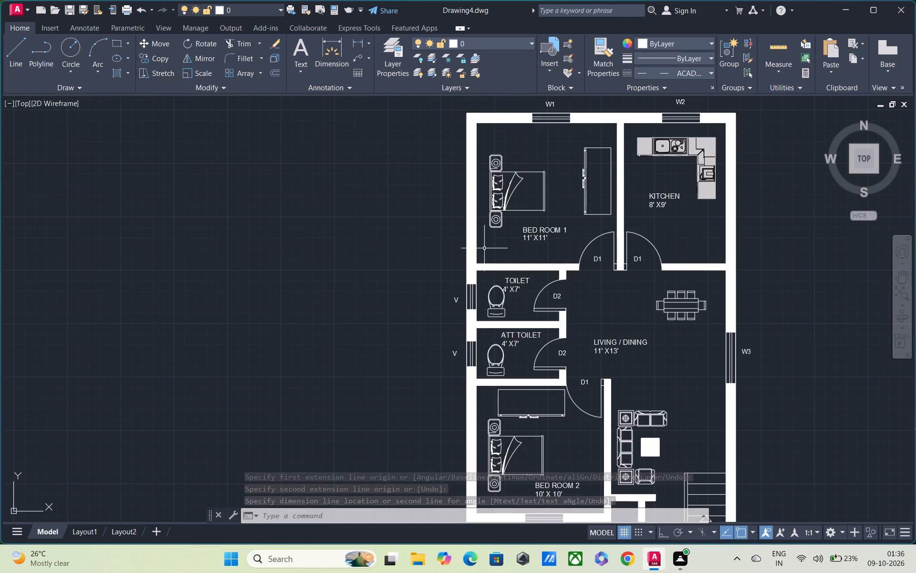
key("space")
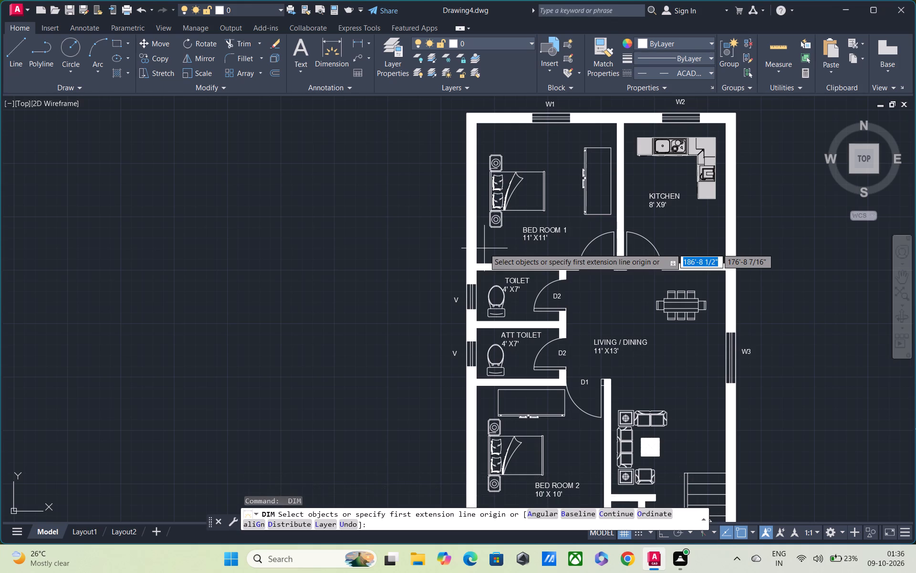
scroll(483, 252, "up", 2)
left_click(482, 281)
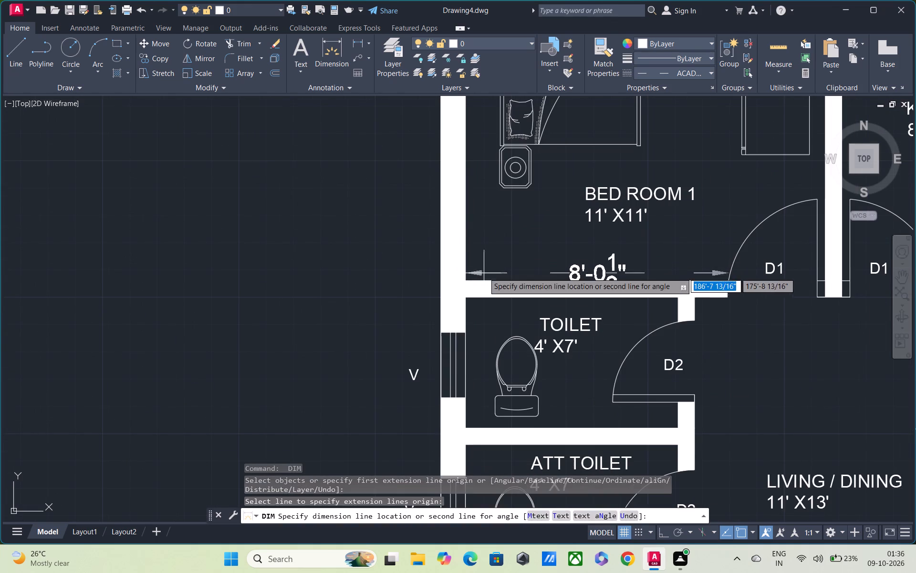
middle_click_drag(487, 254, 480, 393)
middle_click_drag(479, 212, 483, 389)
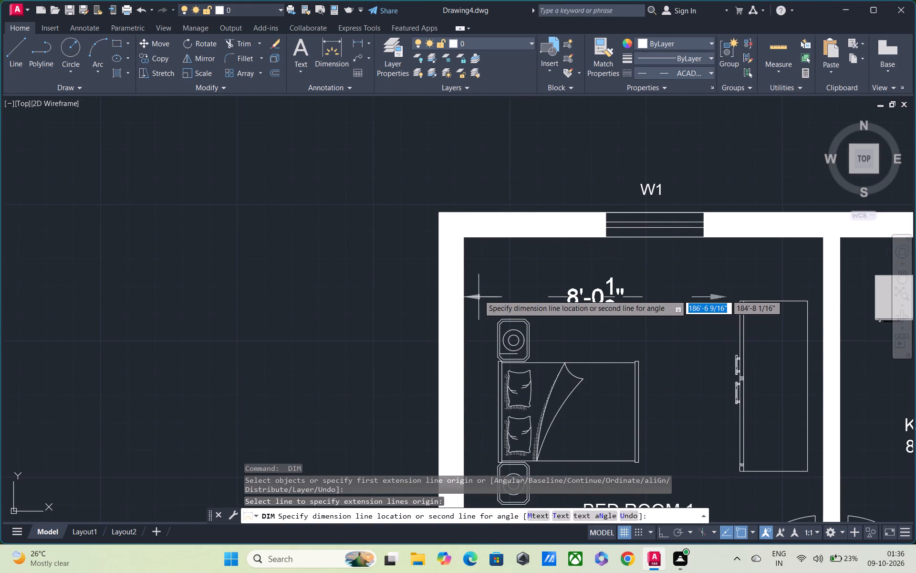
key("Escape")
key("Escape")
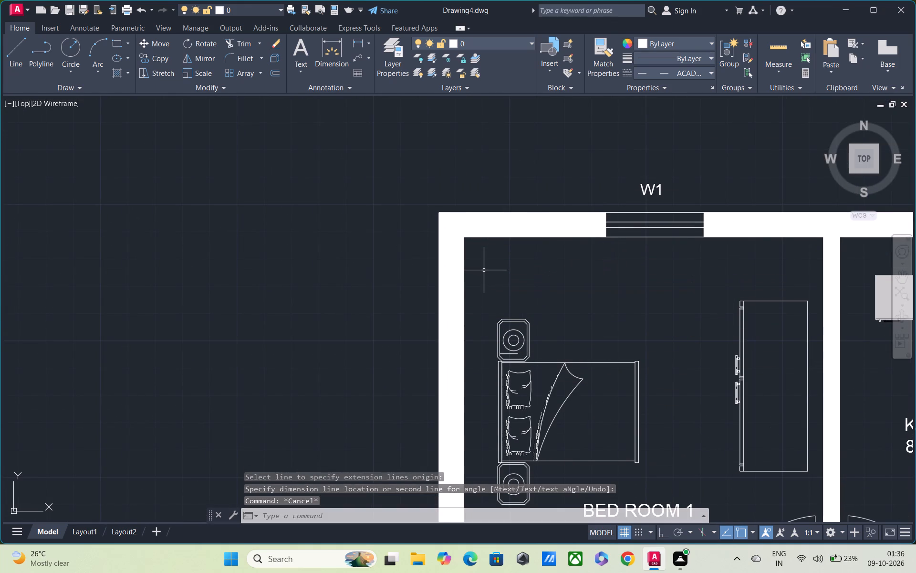
Dimension the inner face of BED ROOM 1's west wall with DIM, placing the 11' dimension outside the house.
middle_click_drag(483, 267, 481, 174)
key("space")
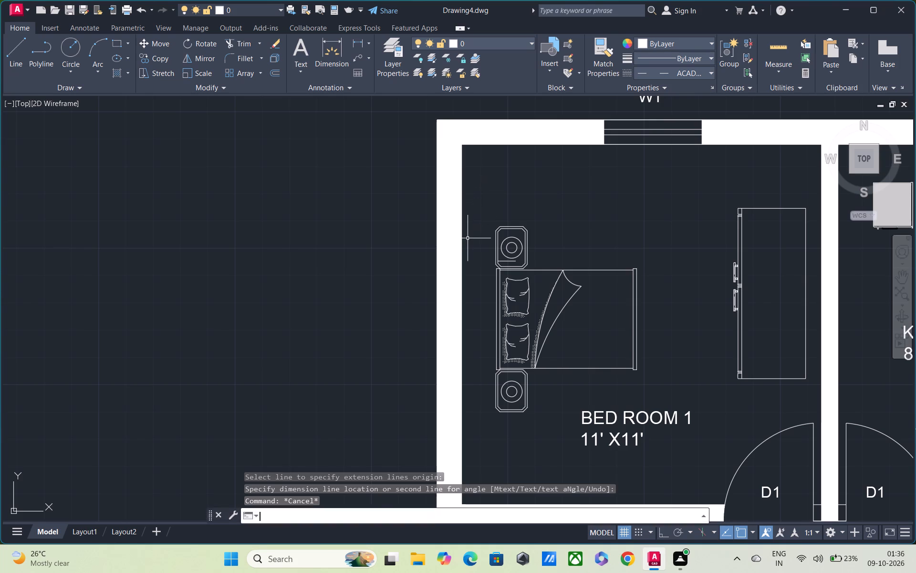
left_click(464, 240)
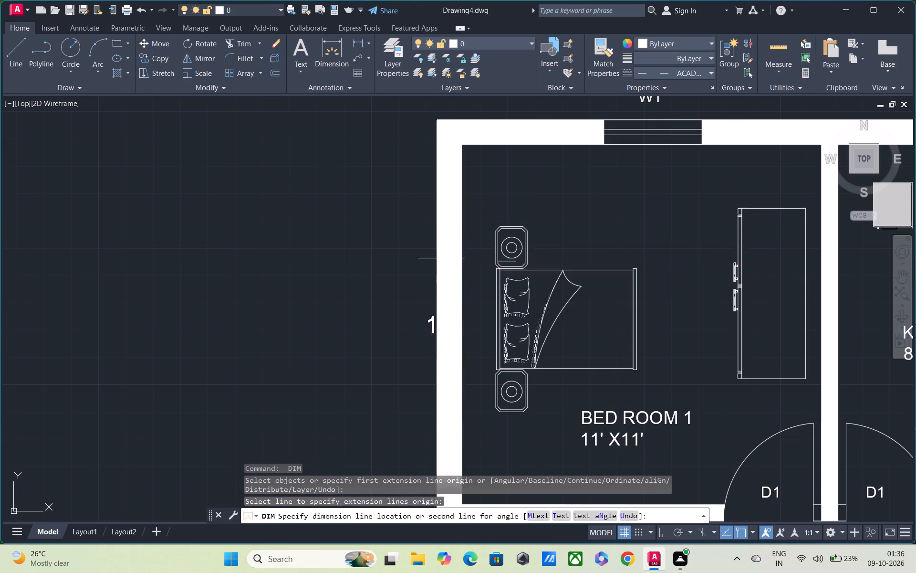
left_click(372, 249)
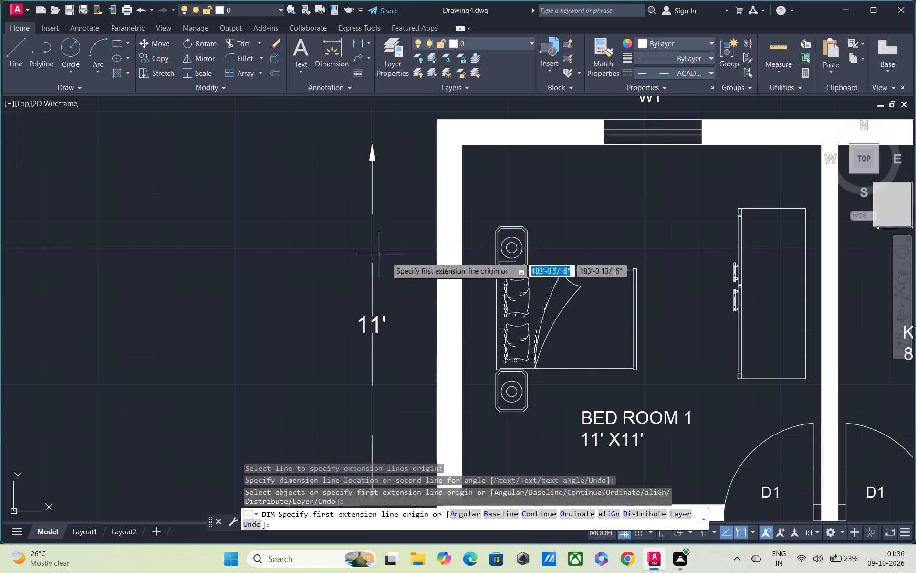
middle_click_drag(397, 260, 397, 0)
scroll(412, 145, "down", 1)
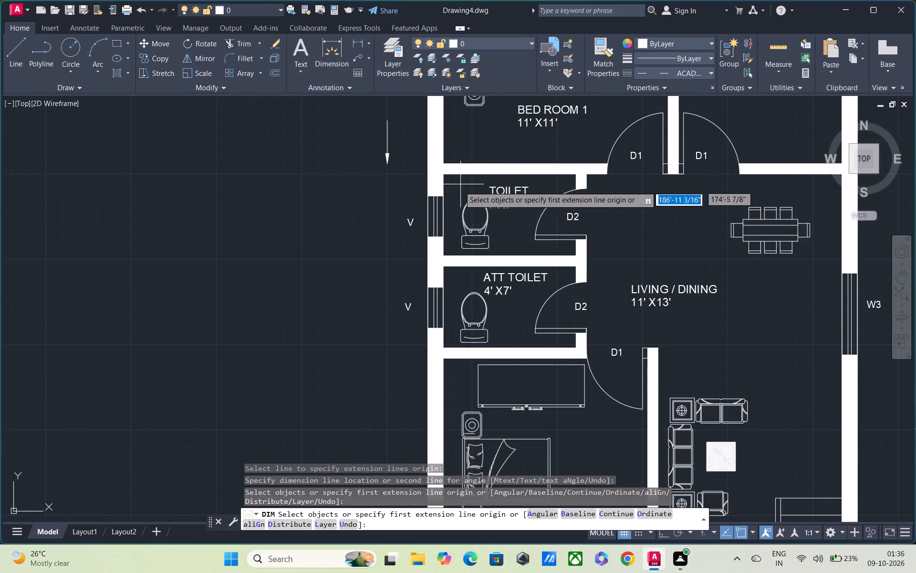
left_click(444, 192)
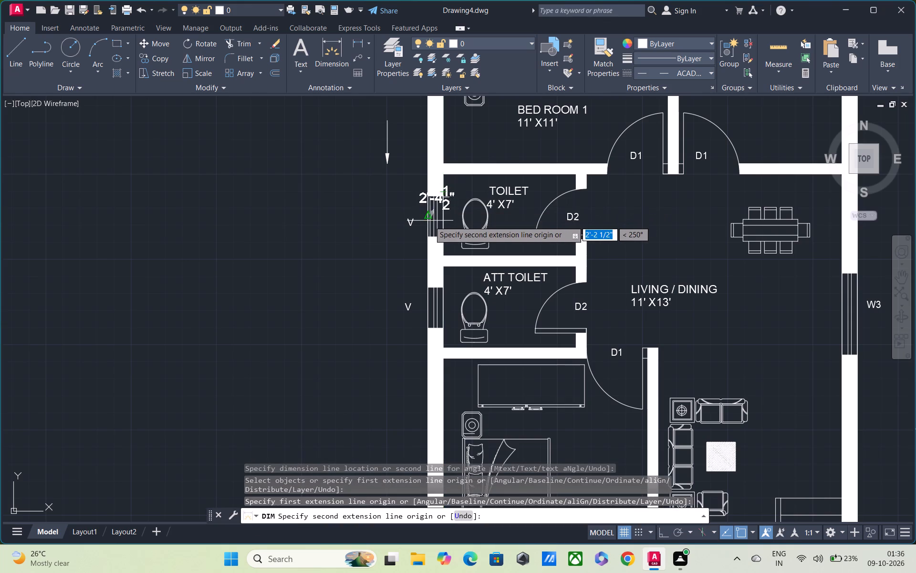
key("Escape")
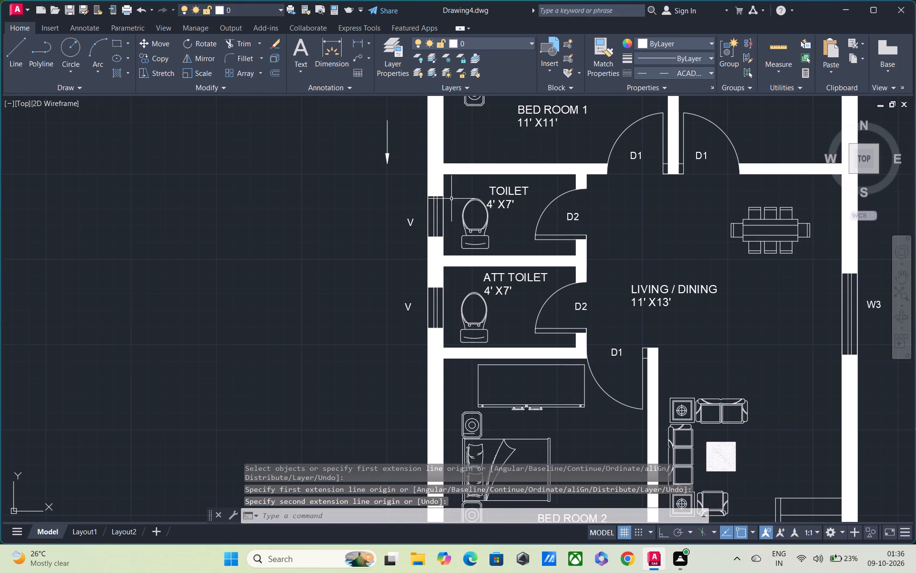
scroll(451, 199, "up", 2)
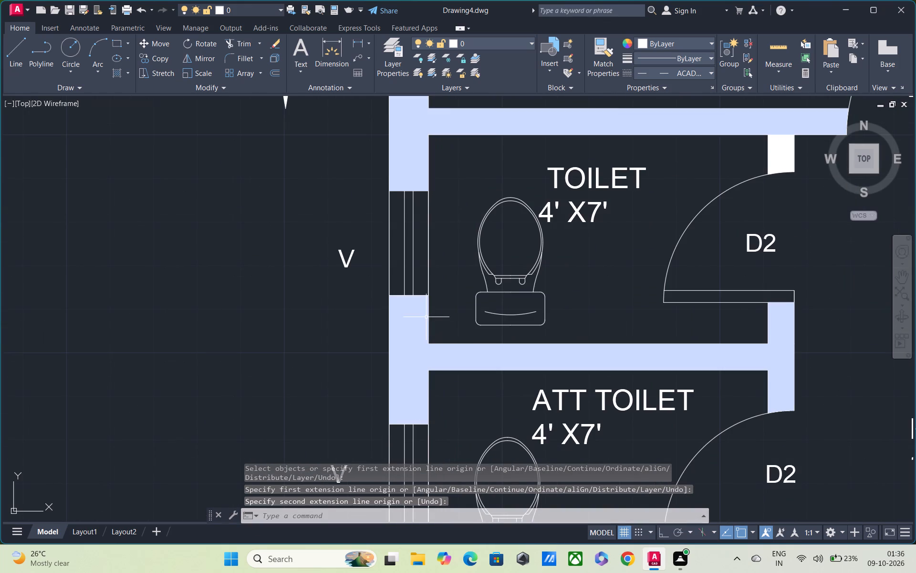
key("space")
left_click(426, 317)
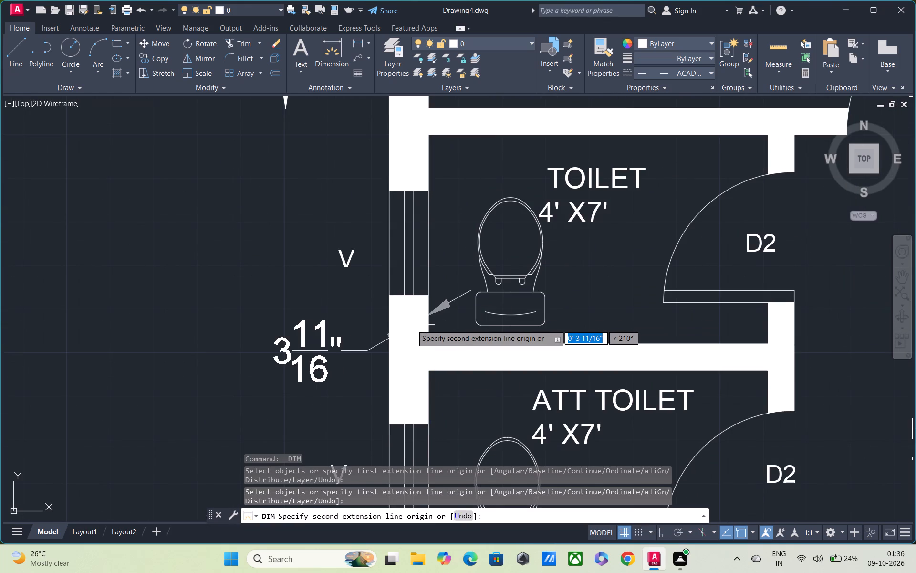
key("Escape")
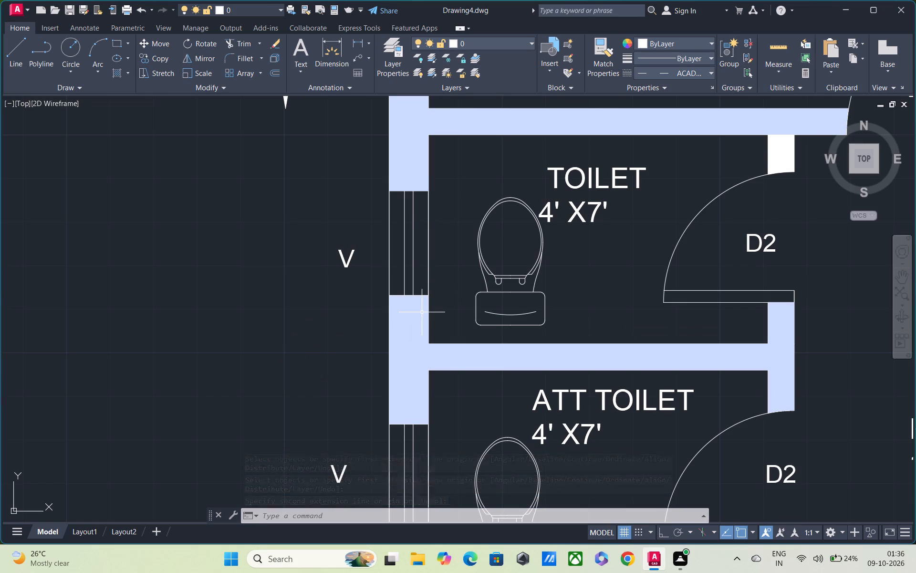
Add a vertical linear dimension of 4' between the TOILET's inner wall faces, placed outside in line with the BED ROOM 1 dimension.
scroll(422, 312, "down", 1)
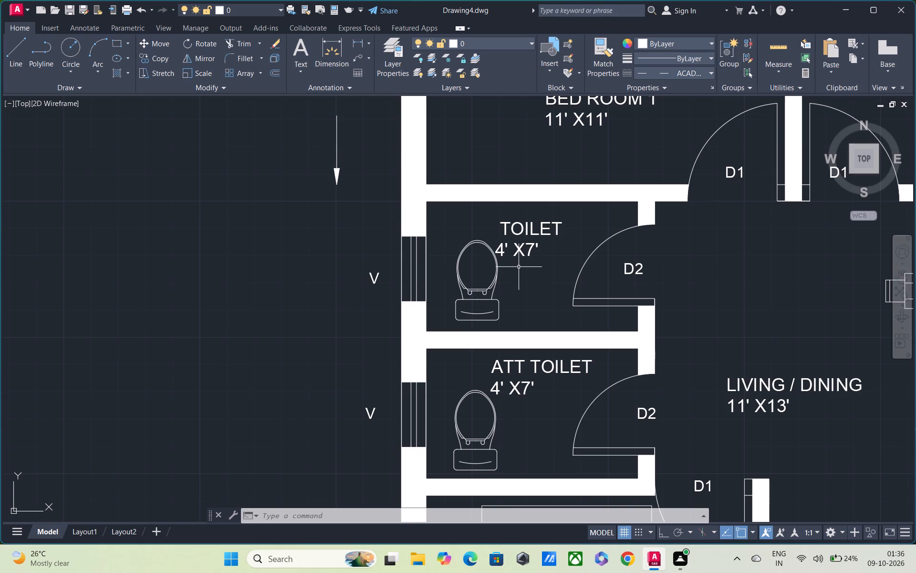
left_click(355, 41)
left_click(541, 203)
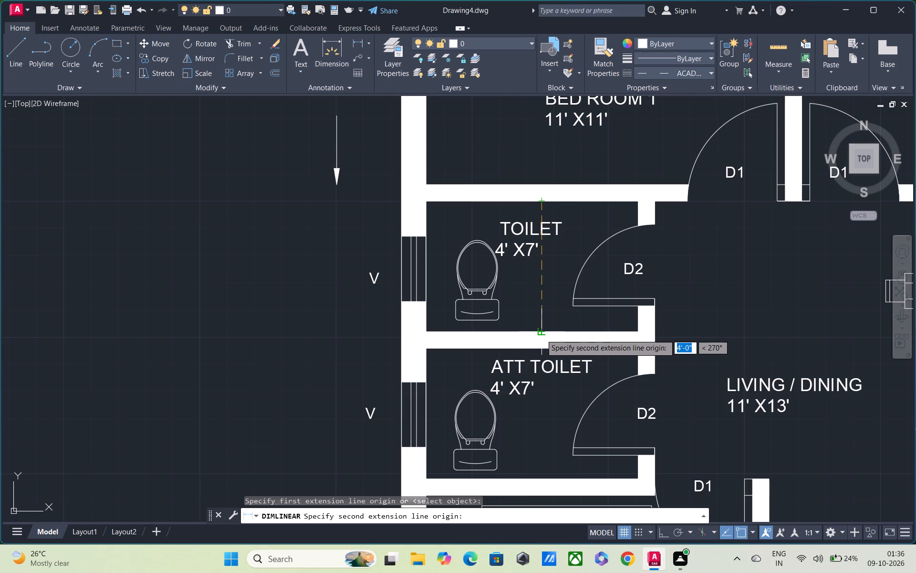
key("F8")
left_click(541, 334)
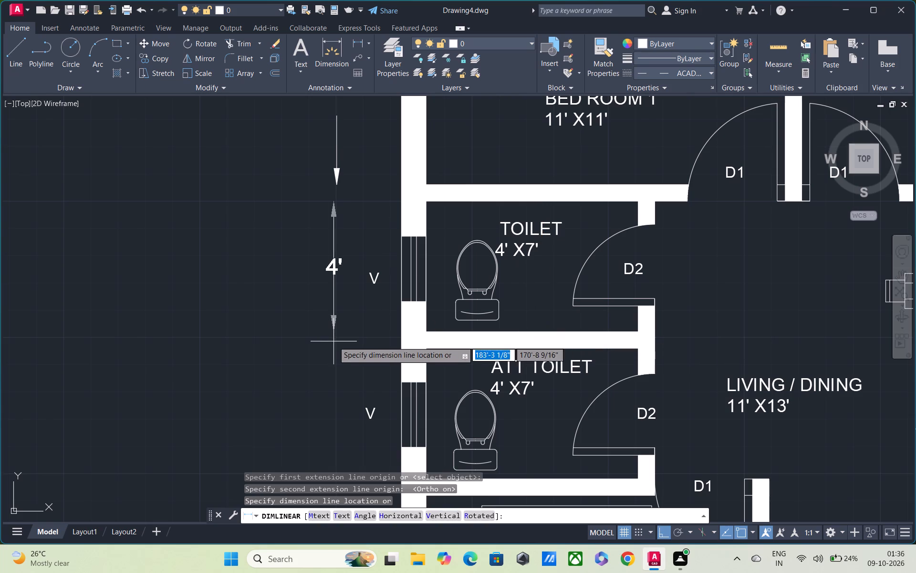
left_click(338, 333)
middle_click_drag(350, 442, 358, 246)
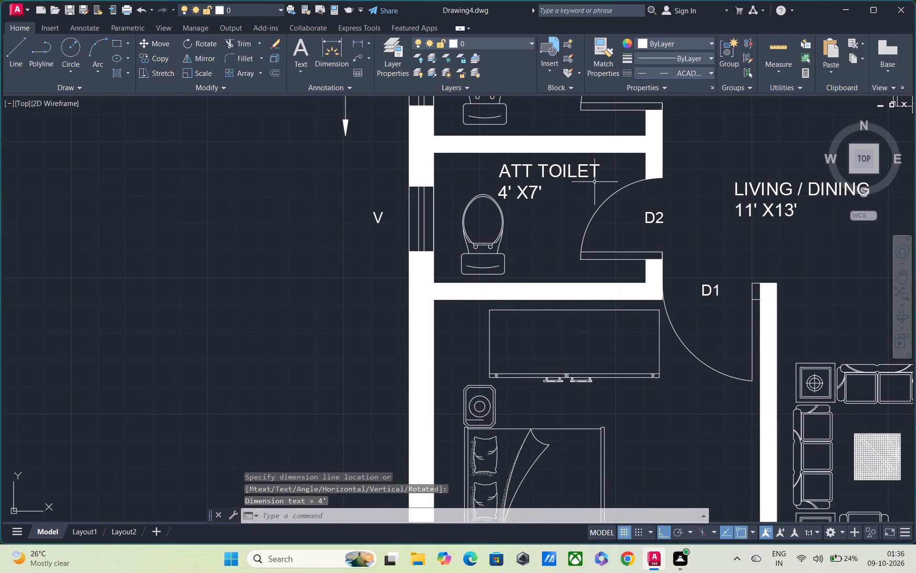
Add a vertical linear dimension between the ATT TOILET's inner wall faces, placed outside in line with the TOILET dimension.
middle_click_drag(583, 181, 578, 279)
key("space")
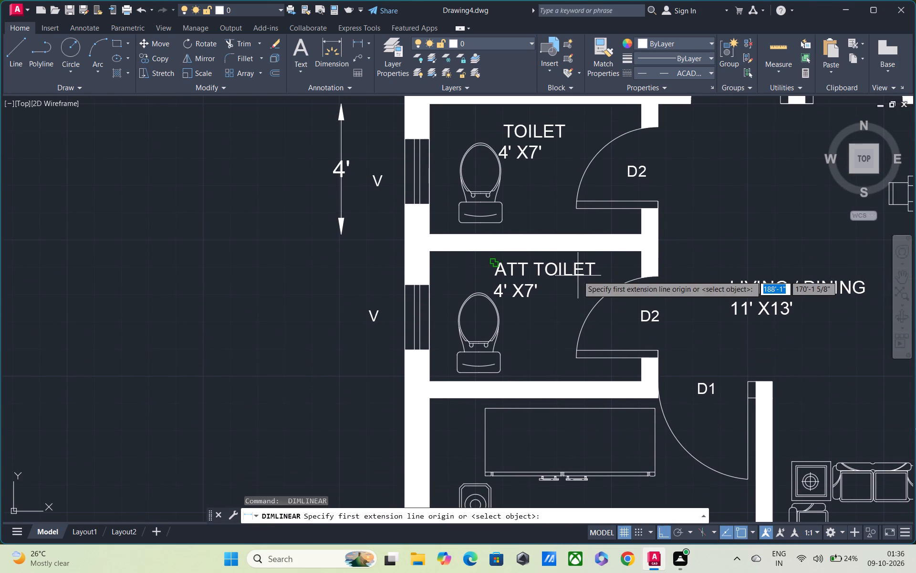
left_click(552, 252)
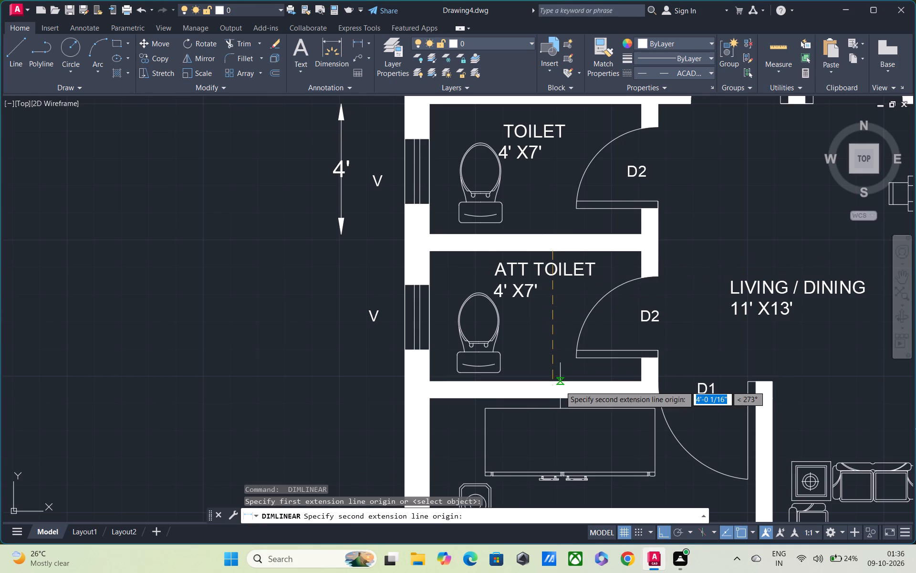
left_click(560, 386)
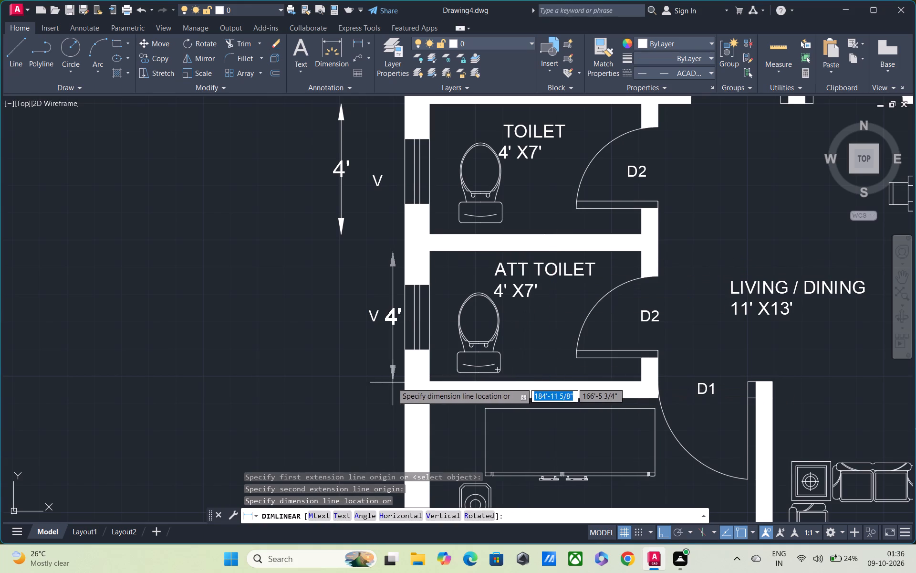
left_click(342, 370)
Add a vertical linear dimension between BED ROOM 2's north and south inner wall faces, aligned with the dimensions outside the west wall.
middle_click_drag(543, 405, 544, 352)
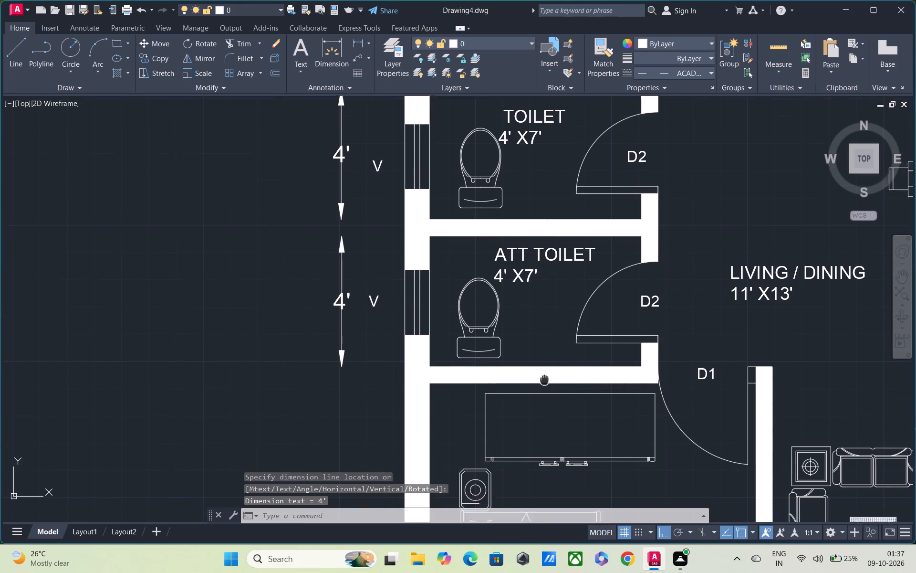
middle_click_drag(544, 352, 544, 259)
key("space")
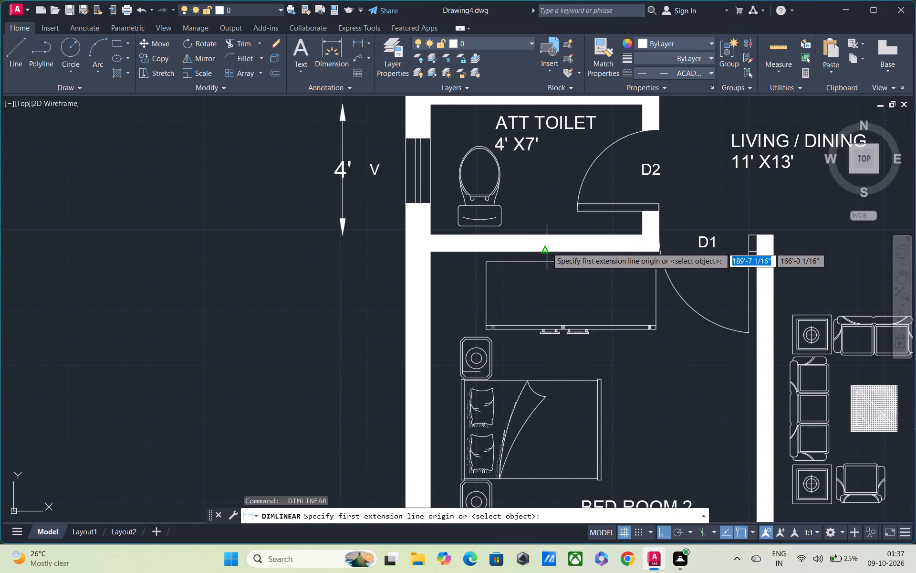
left_click(547, 247)
middle_click_drag(557, 359, 555, 145)
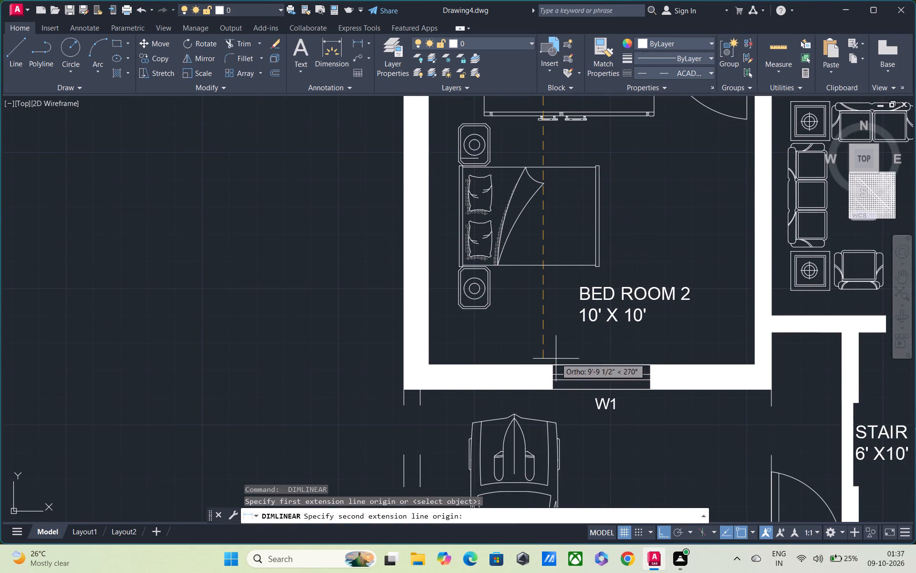
left_click(545, 366)
middle_click_drag(435, 366, 623, 391)
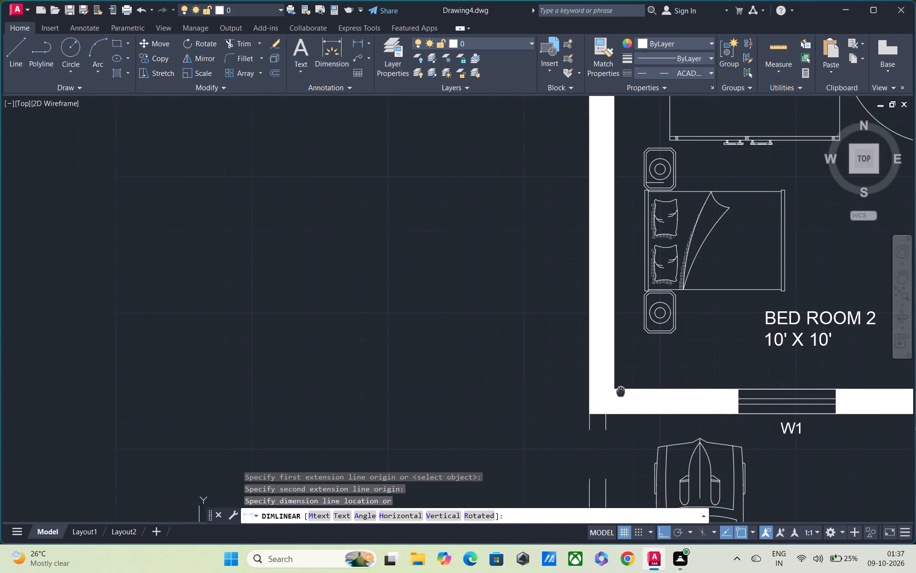
middle_click_drag(623, 391, 625, 392)
scroll(590, 380, "down", 2)
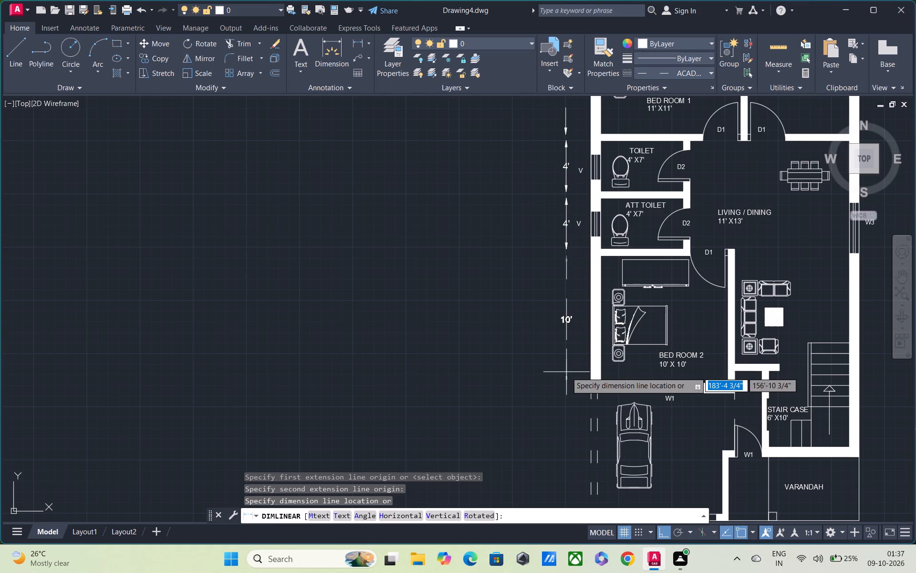
left_click(566, 372)
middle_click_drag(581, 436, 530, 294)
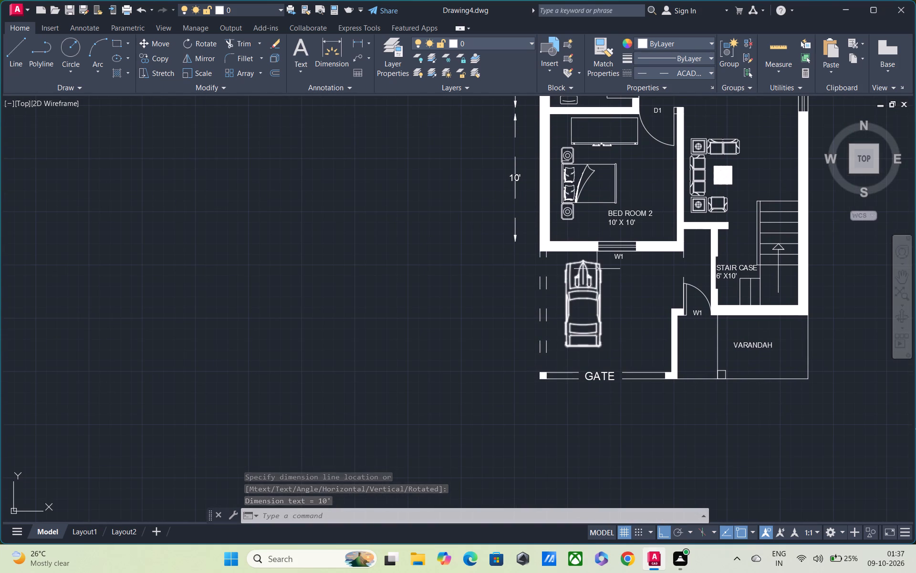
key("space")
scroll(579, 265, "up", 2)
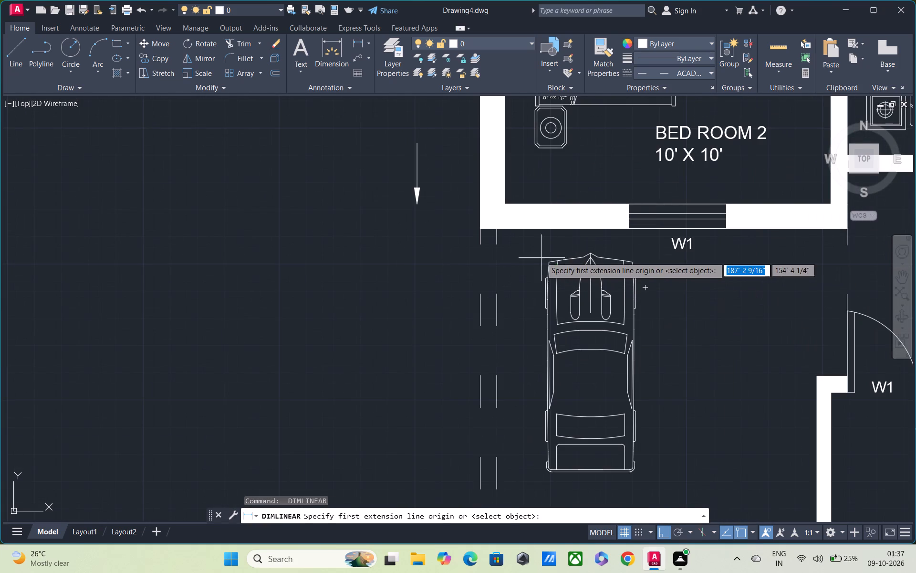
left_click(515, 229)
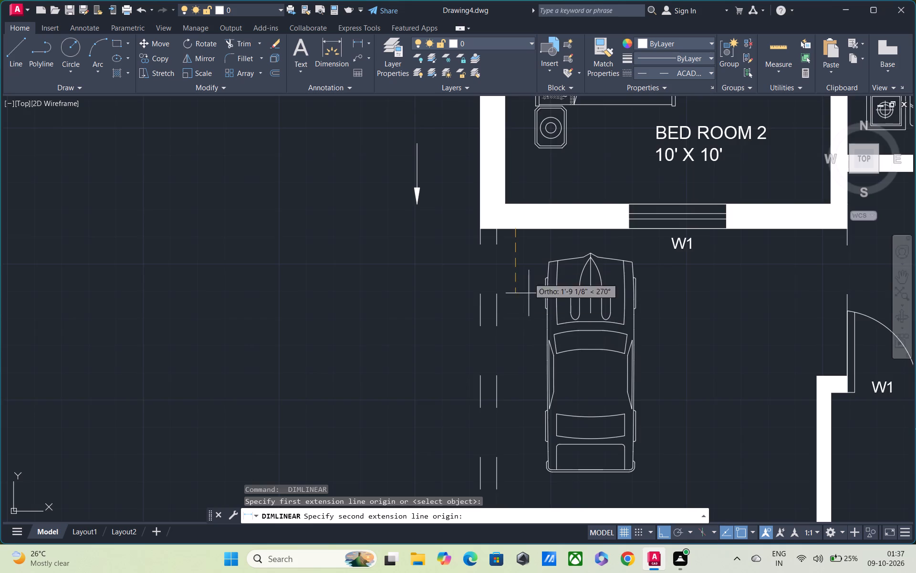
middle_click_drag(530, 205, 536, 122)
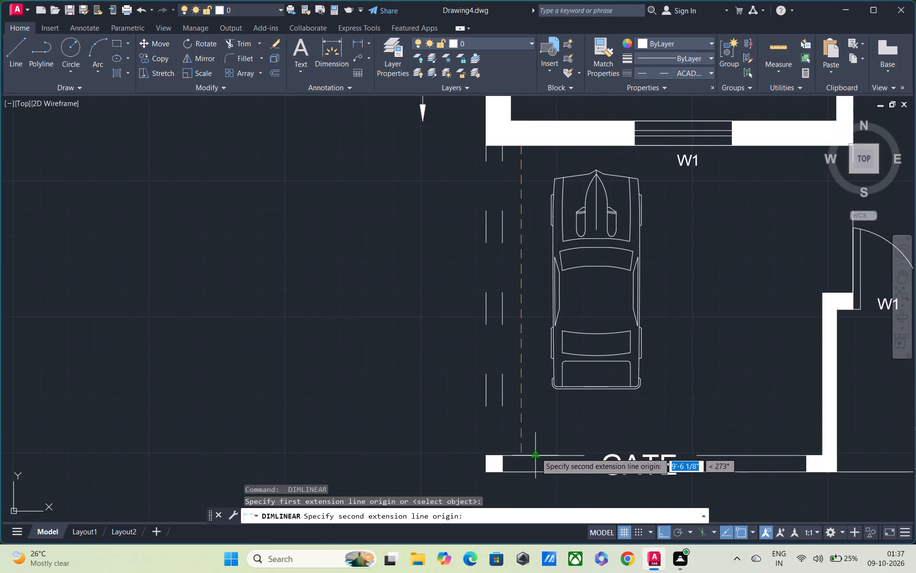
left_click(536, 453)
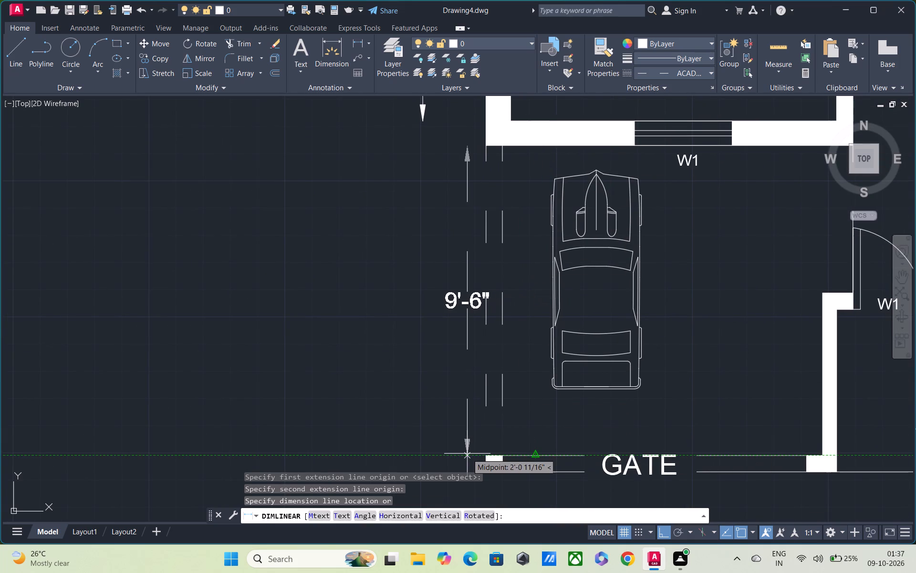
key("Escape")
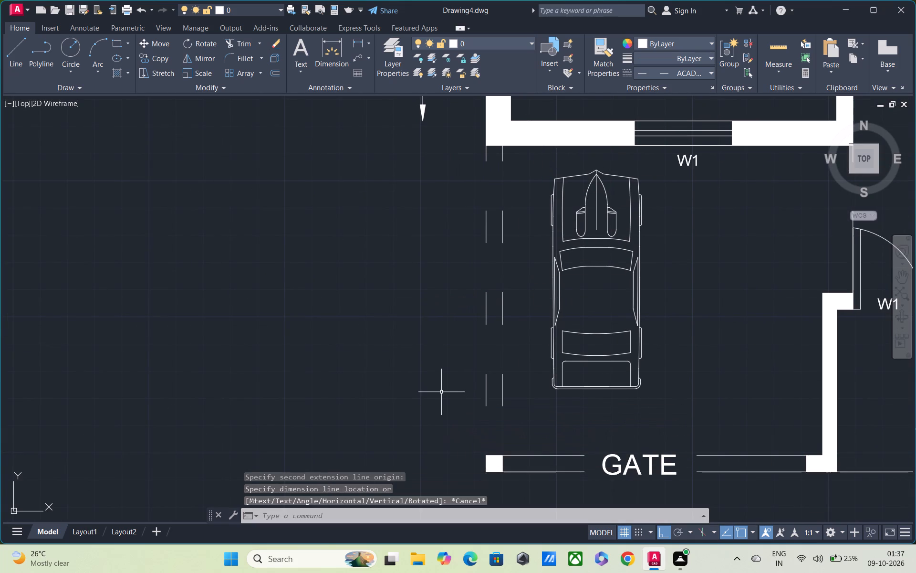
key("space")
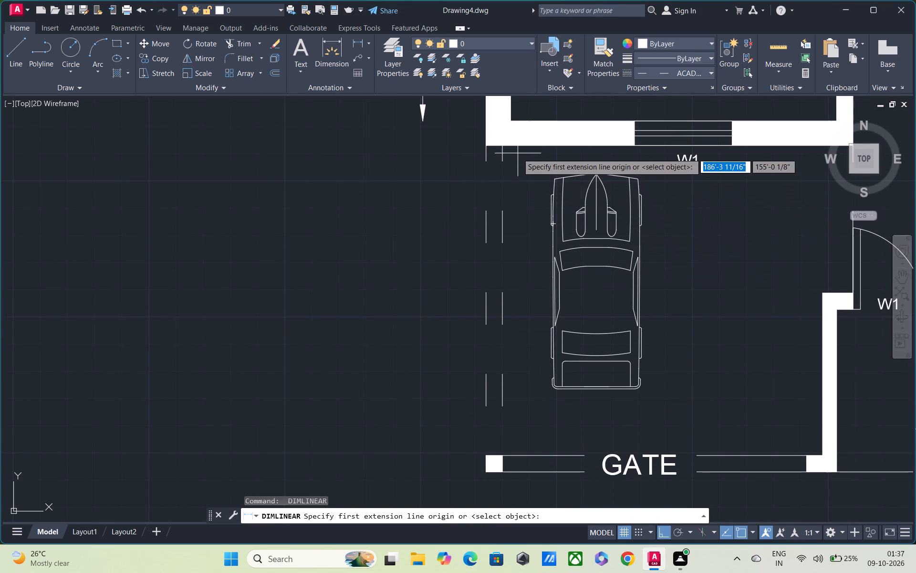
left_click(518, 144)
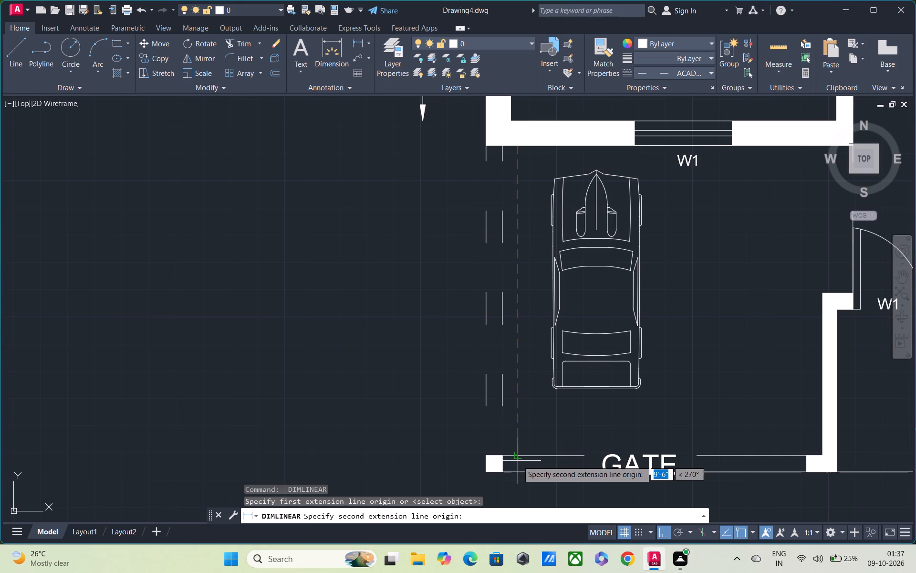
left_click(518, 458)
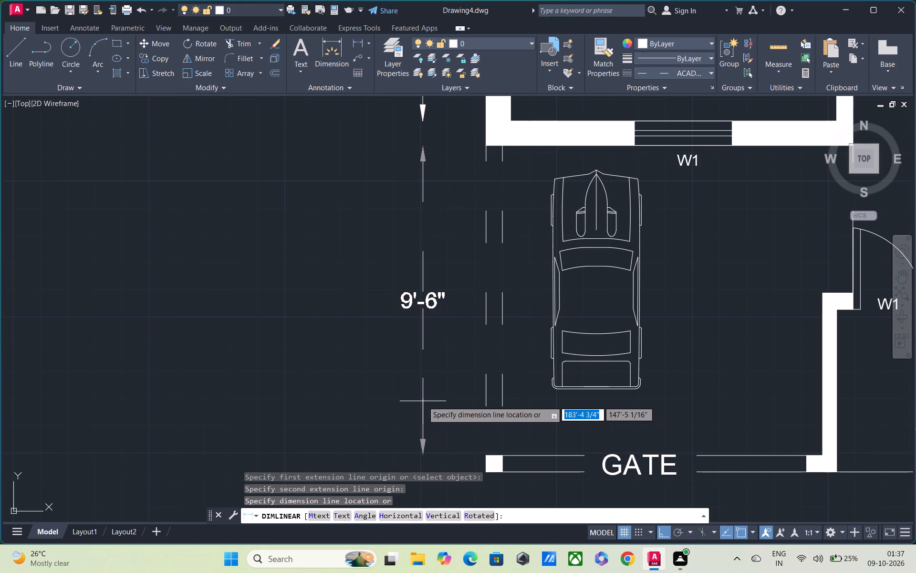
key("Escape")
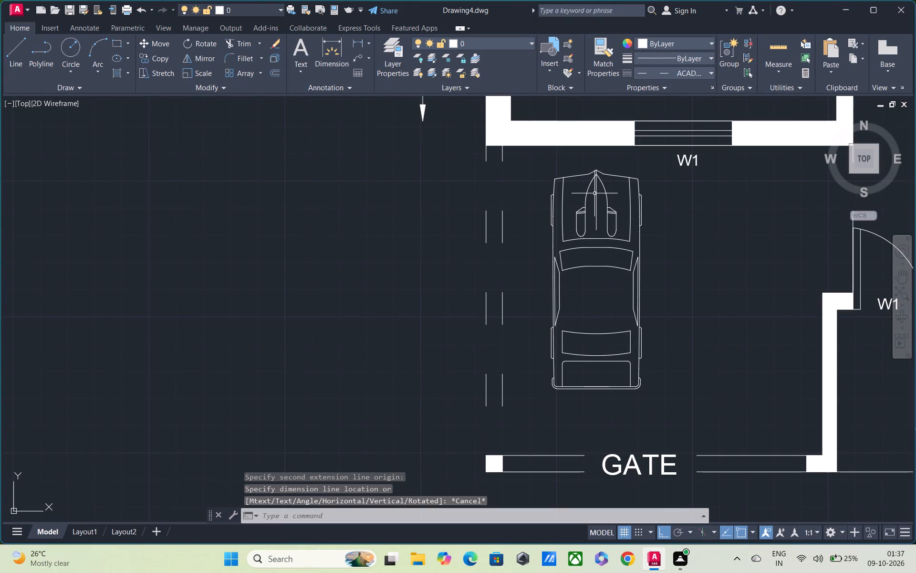
Dimension the car parking's depth from BED ROOM 2's outer south wall face to the gate's outer line, in line with the west dimensions.
key("space")
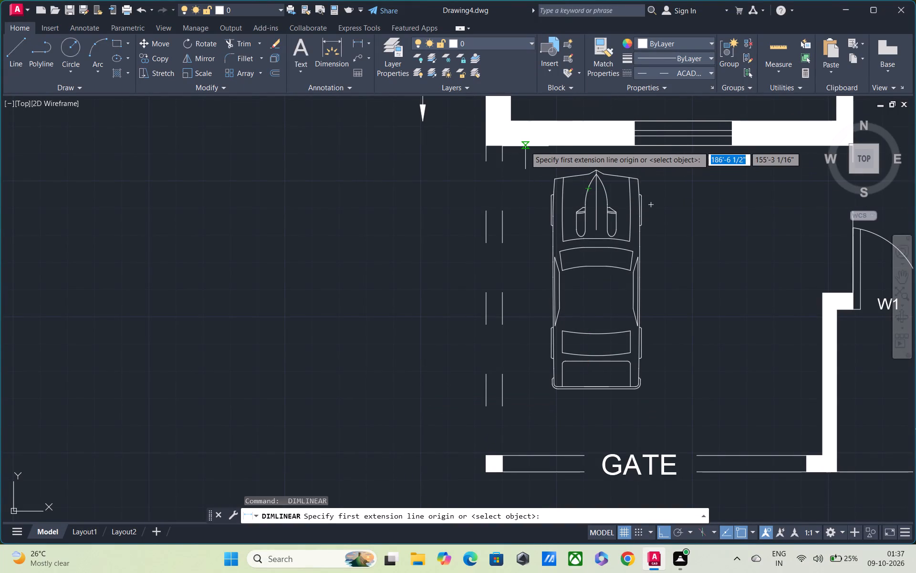
left_click(525, 146)
left_click(526, 472)
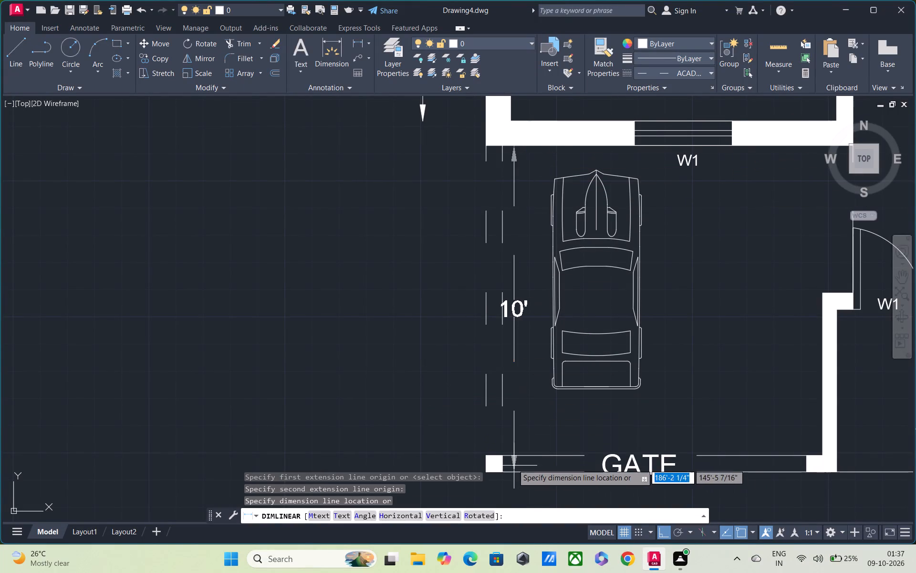
left_click(421, 453)
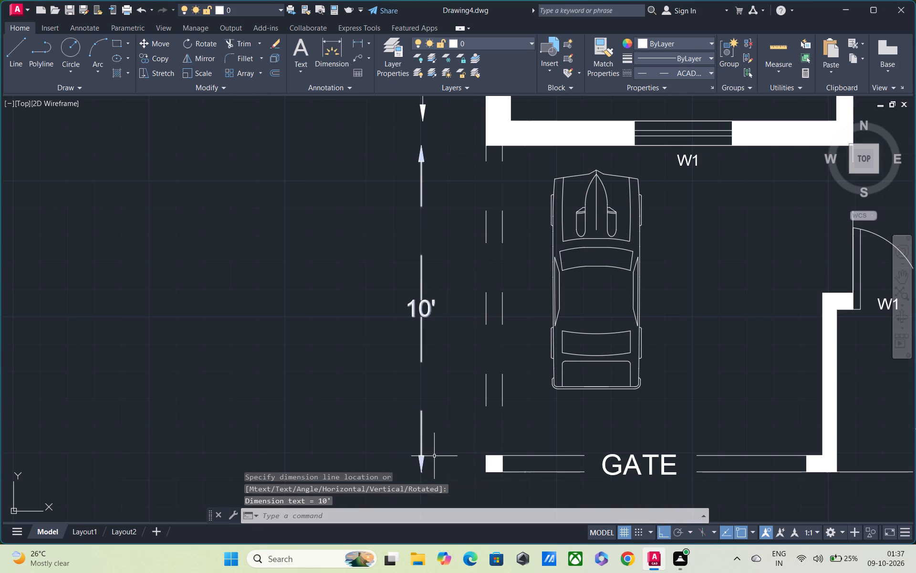
Add a horizontal linear dimension below the GATE, from the west post's outer corner to the east post's inner corner.
scroll(557, 436, "down", 3)
middle_click_drag(669, 426, 562, 422)
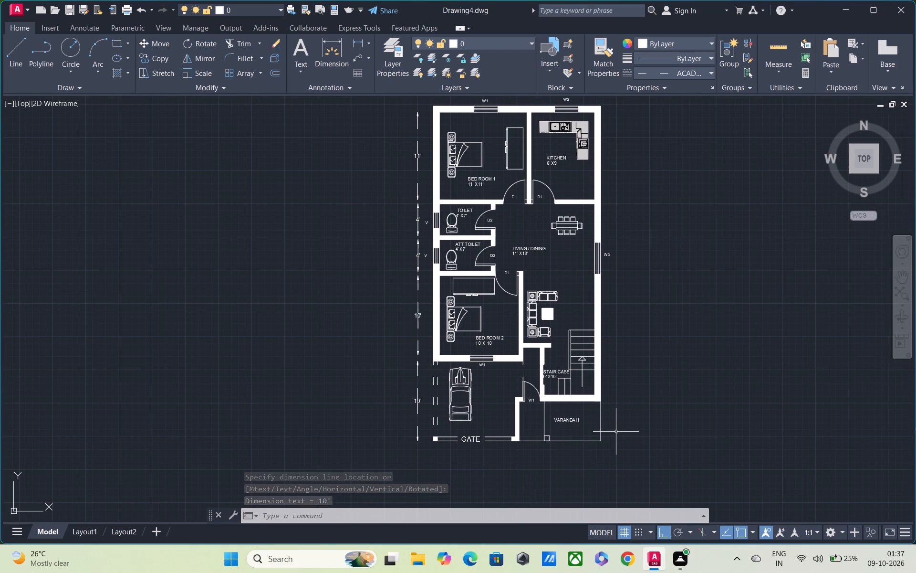
key("space")
scroll(503, 448, "up", 2)
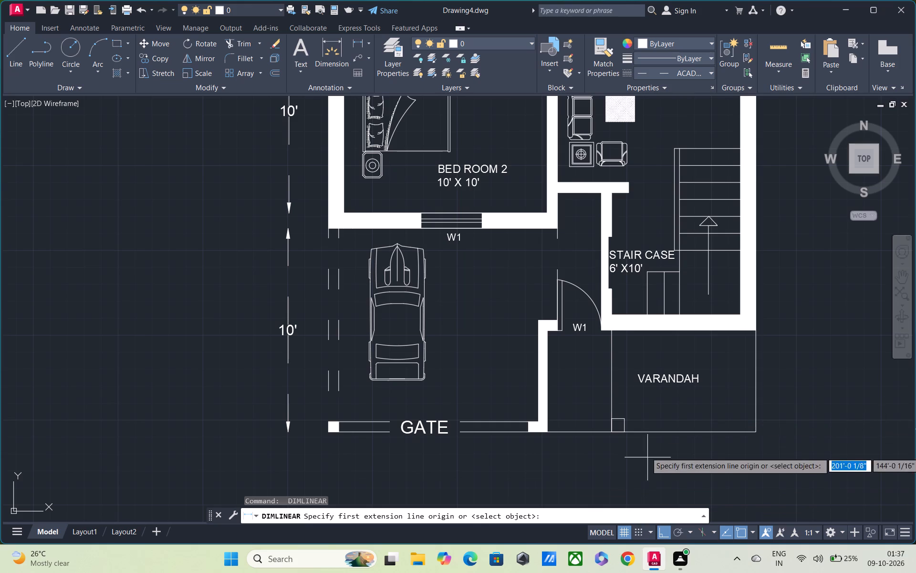
middle_click_drag(835, 475, 878, 313)
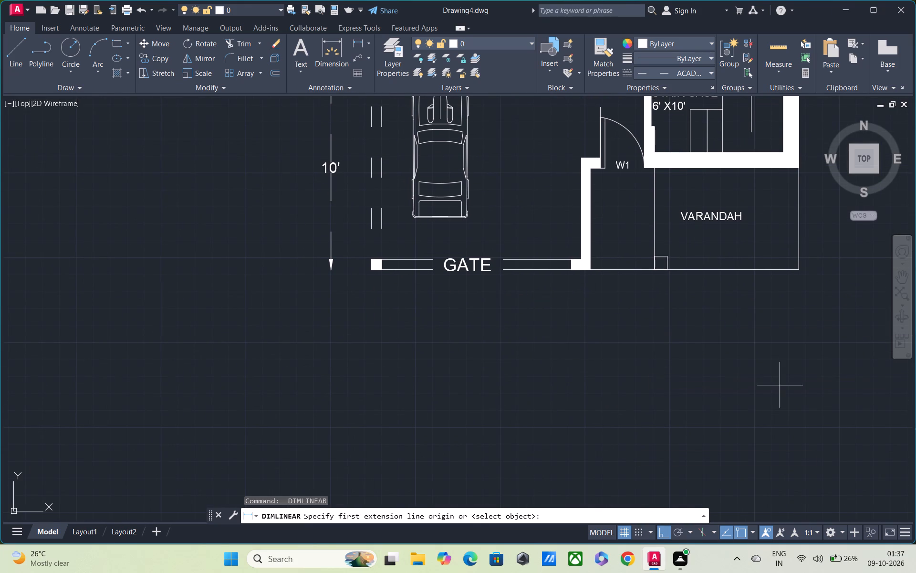
left_click(369, 271)
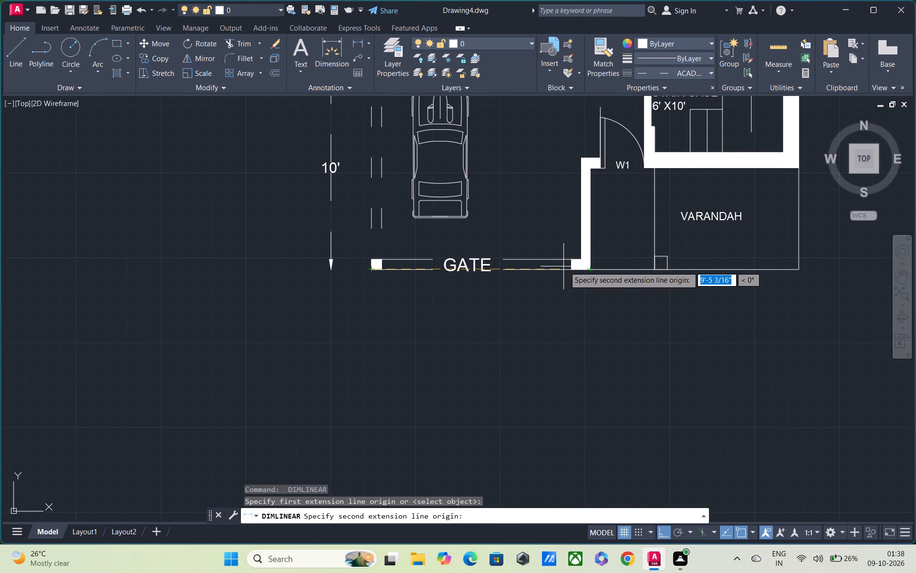
left_click(572, 268)
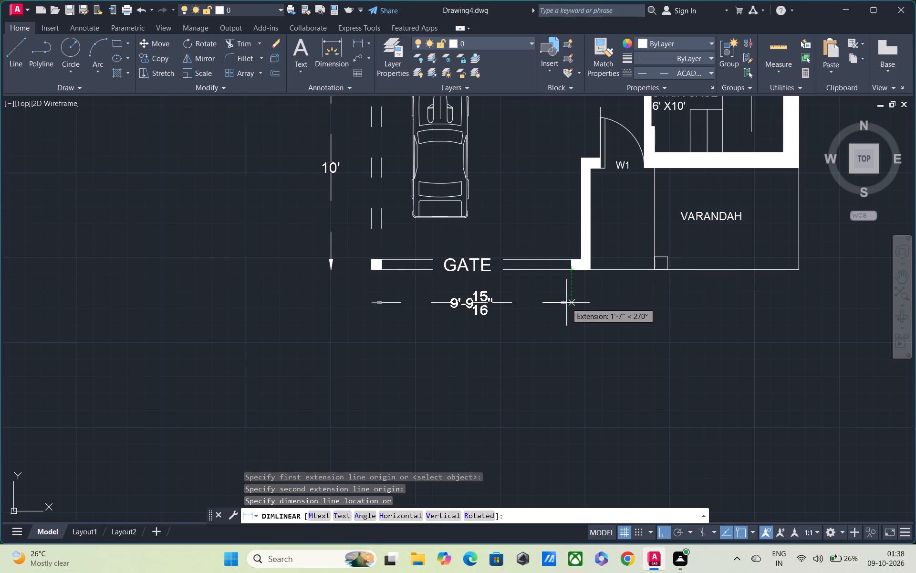
left_click(566, 303)
key("Escape")
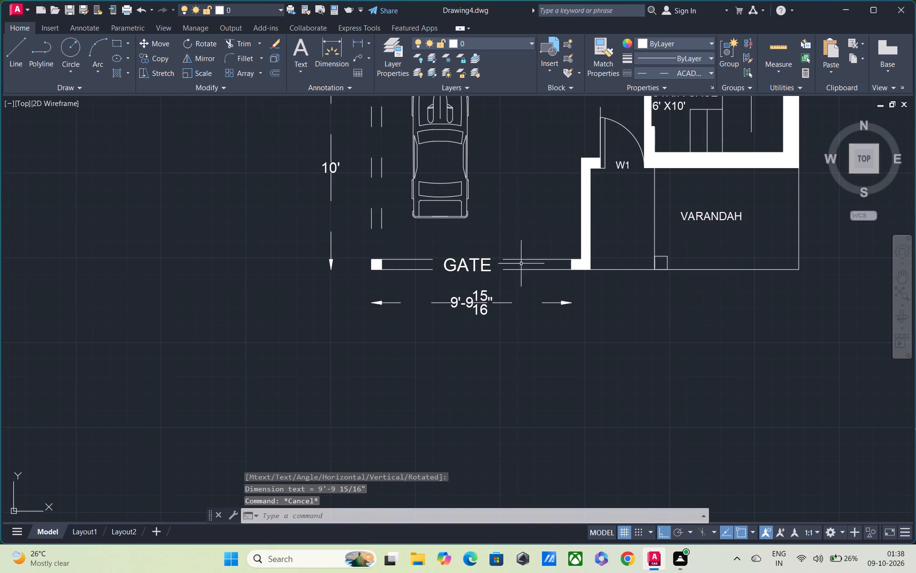
Replace the text of the dimension below the GATE with 10'.
double_click(477, 299)
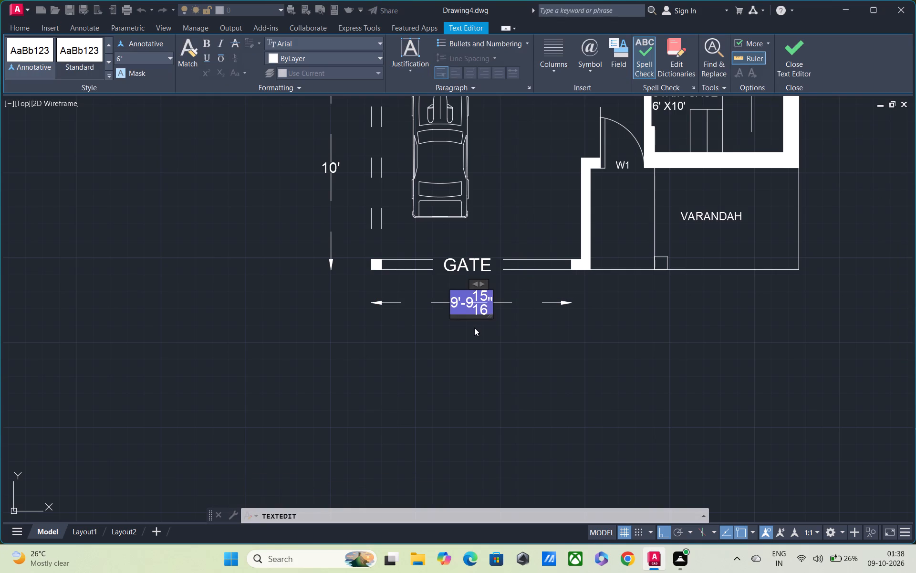
double_click(473, 299)
key("BackSpace")
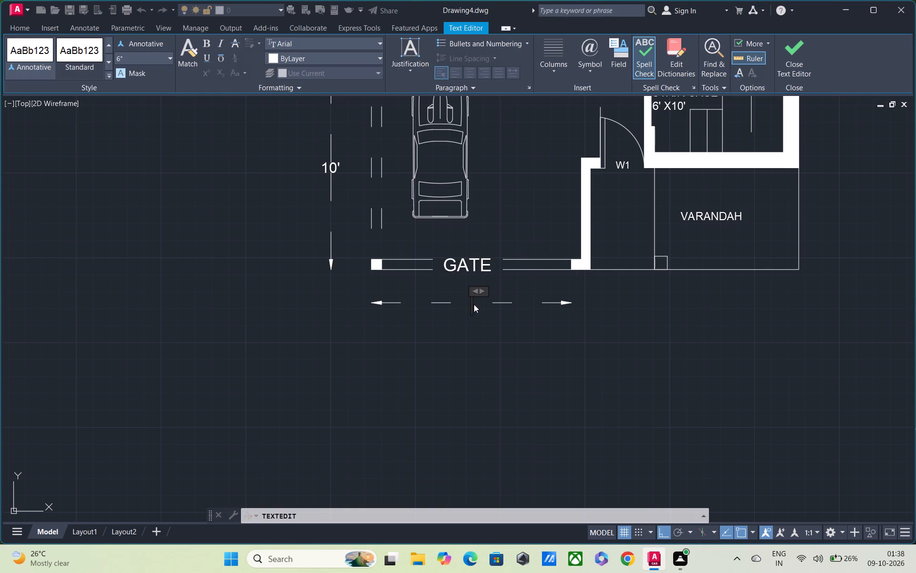
type("10'")
key("Return")
left_click(482, 321)
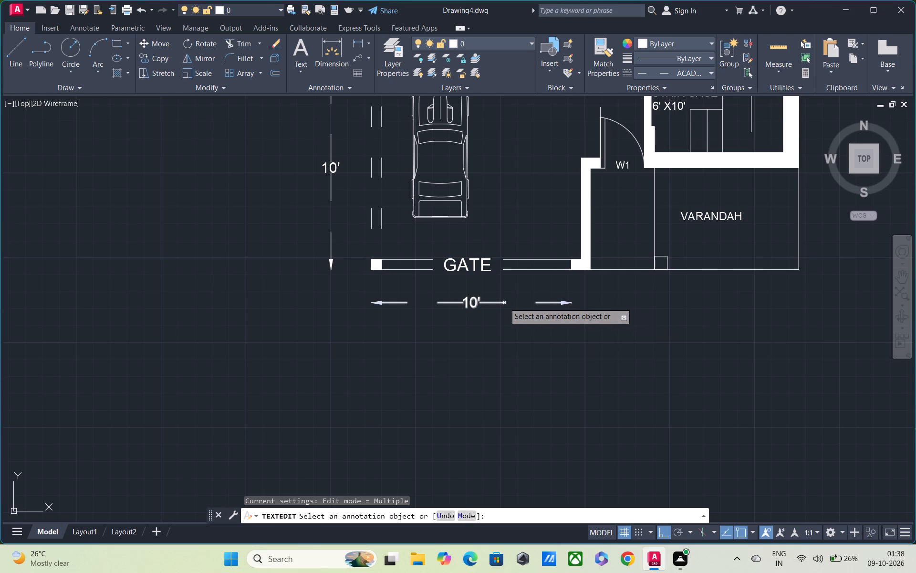
scroll(504, 303, "down", 2)
middle_click_drag(504, 307, 482, 381)
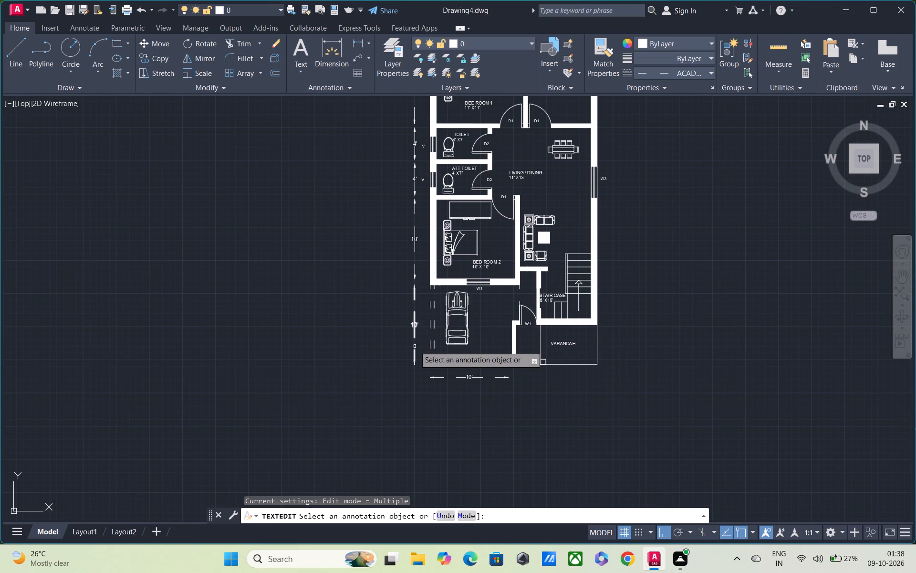
scroll(415, 346, "up", 1)
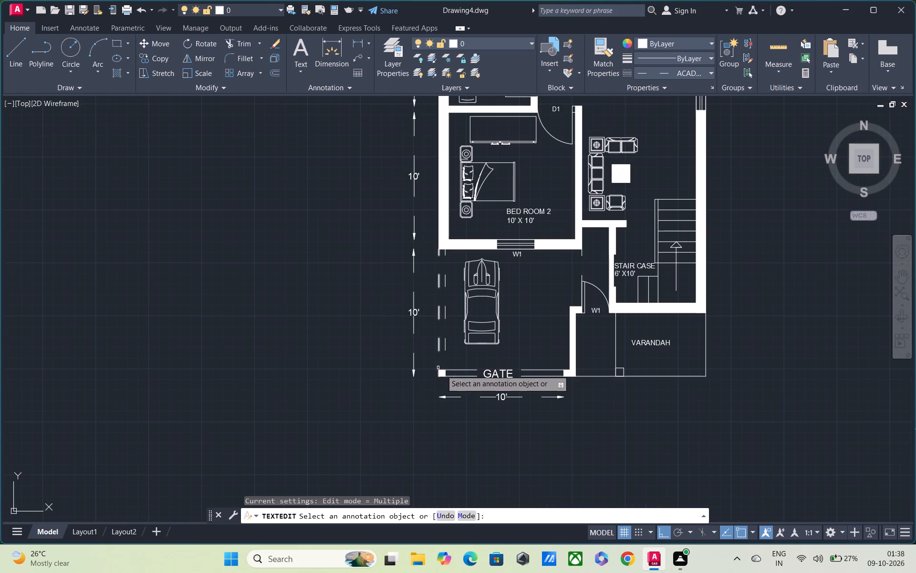
key("space")
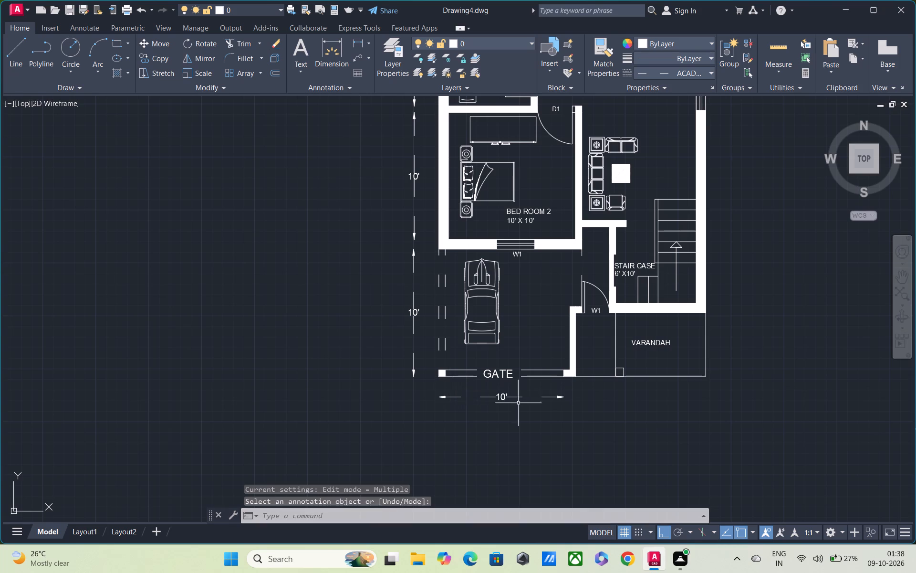
Add a horizontal linear dimension from the gate wall's outer southeast corner to the verandah's inner vertical line, level with the GATE dimension.
scroll(560, 393, "up", 2)
scroll(561, 389, "down", 1)
left_click(359, 49)
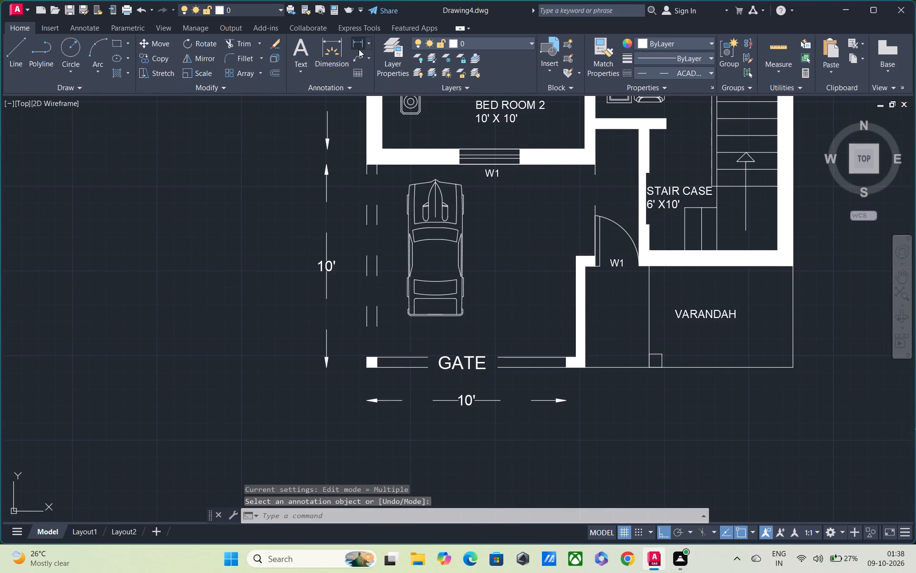
left_click(587, 365)
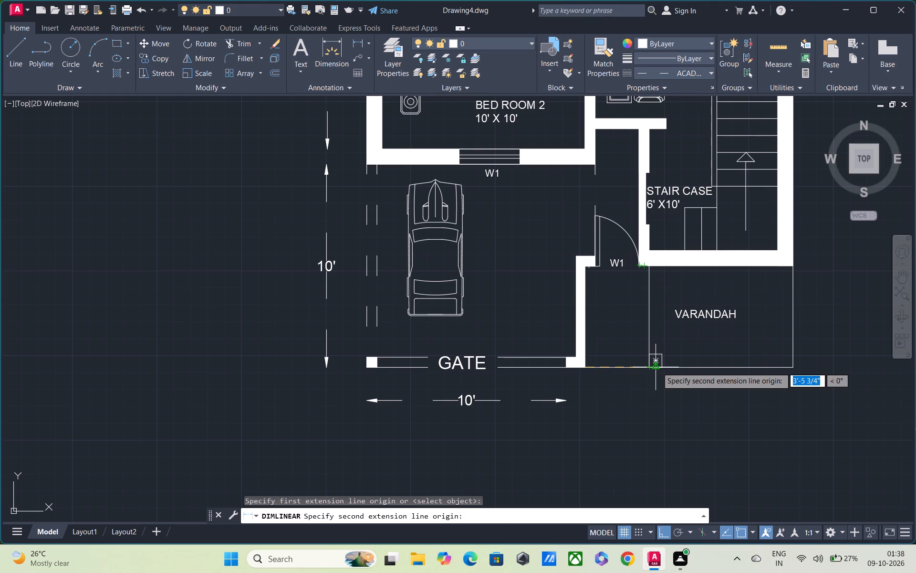
left_click(652, 369)
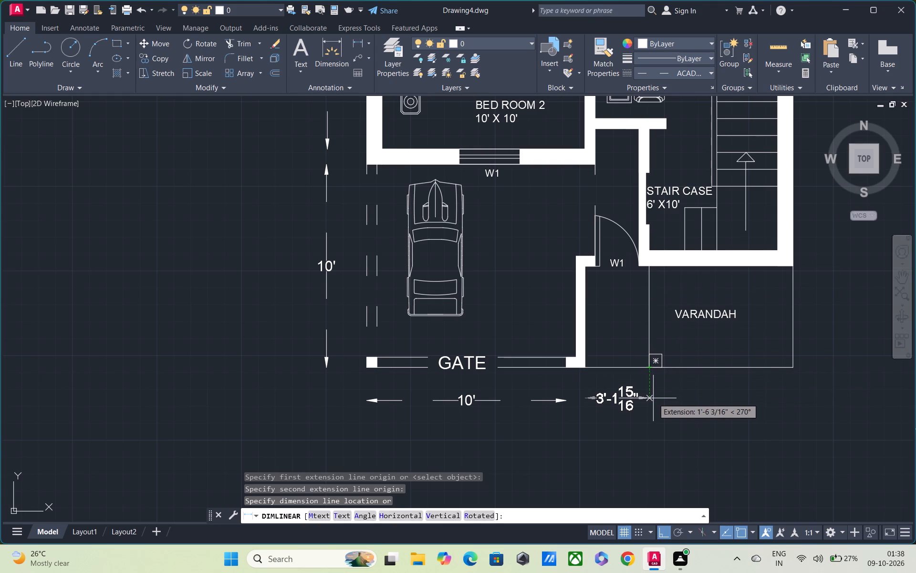
left_click(653, 398)
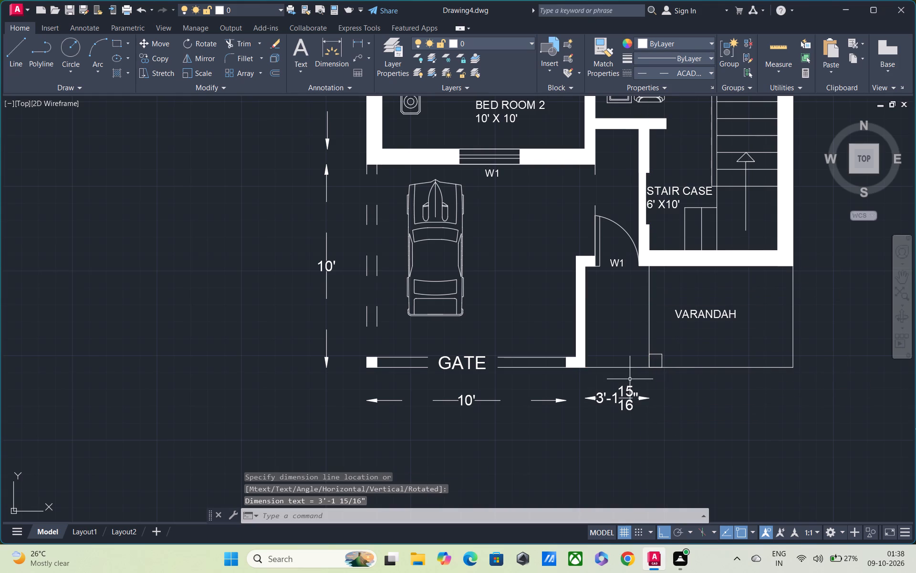
Dimension the VARANDAH's width from its inner vertical line to its east edge, in line with the dimensions along the south side.
key("space")
left_click(651, 371)
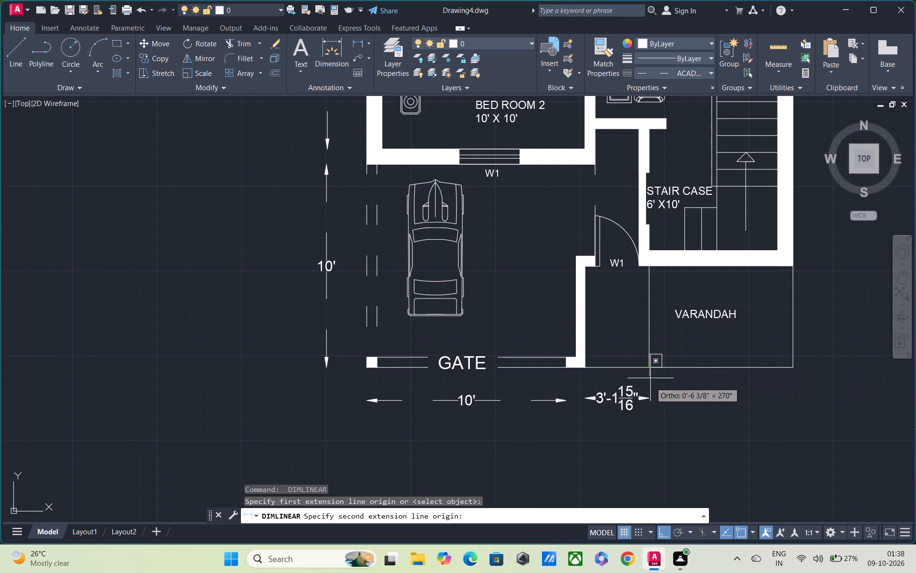
left_click(791, 371)
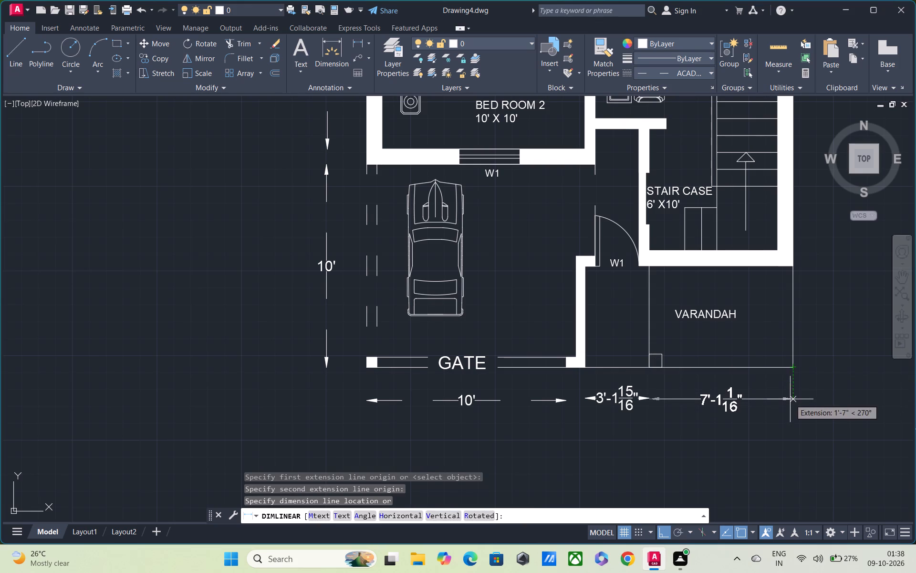
left_click(790, 399)
Replace the text of the dimension below the VARANDAH with 8'.
triple_click(716, 397)
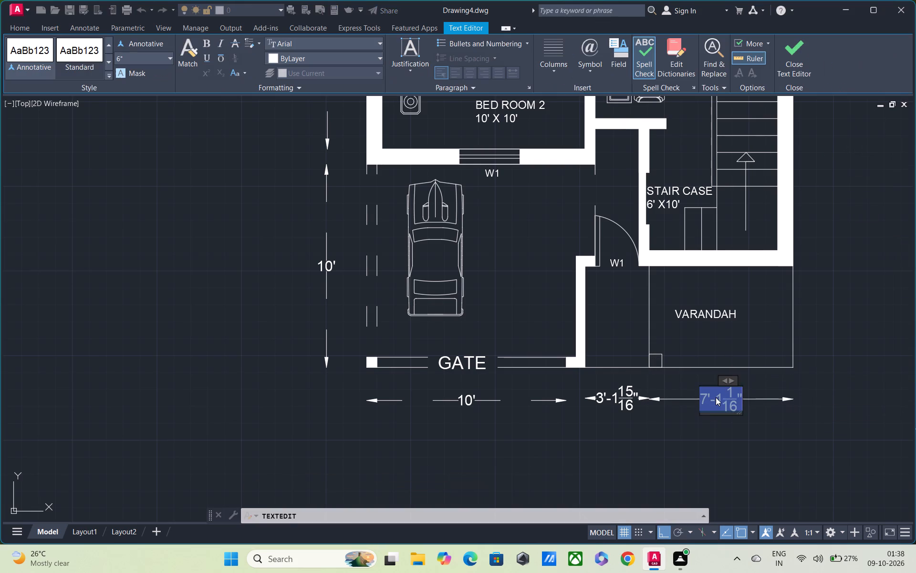
key("BackSpace")
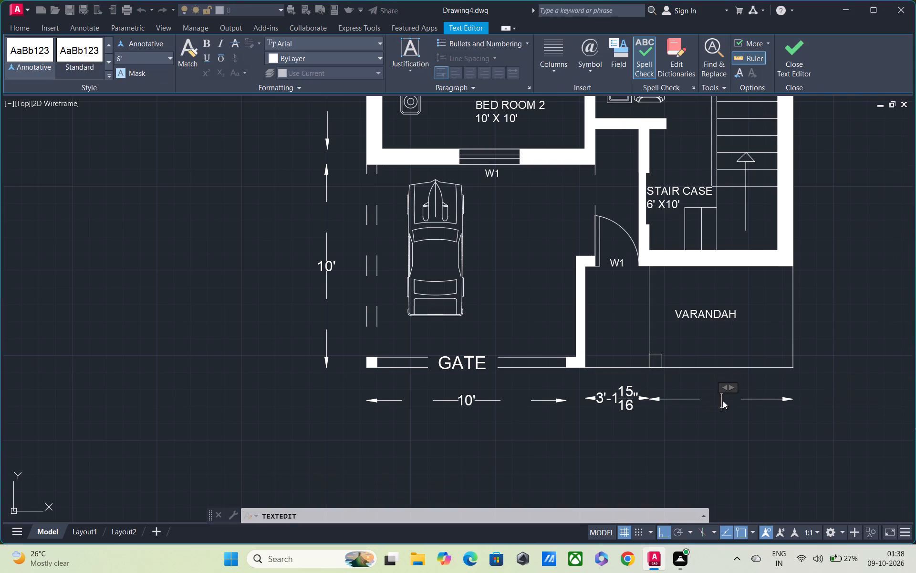
type("8'")
left_click(660, 424)
Replace the text of the short dimension between the GATE and VARANDAH dimensions with 4'.
double_click(620, 391)
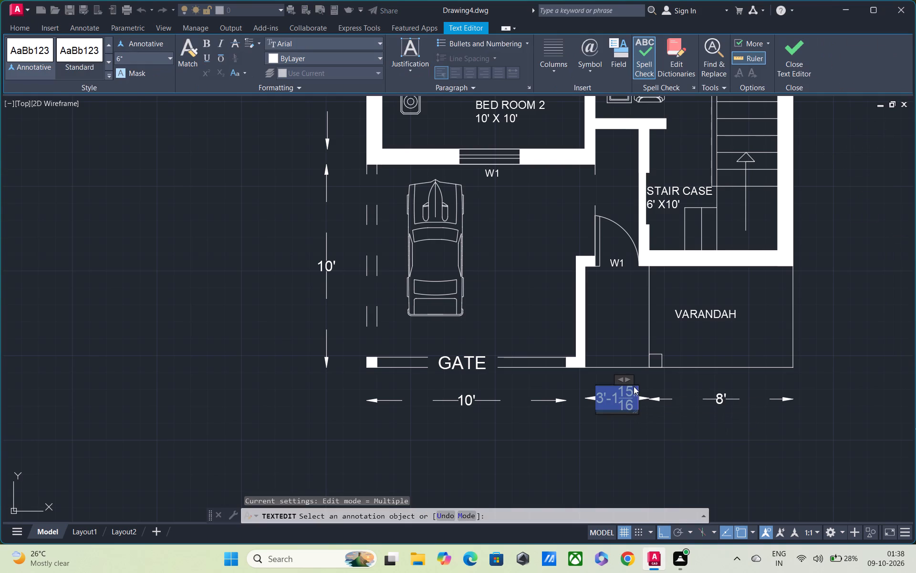
key("BackSpace")
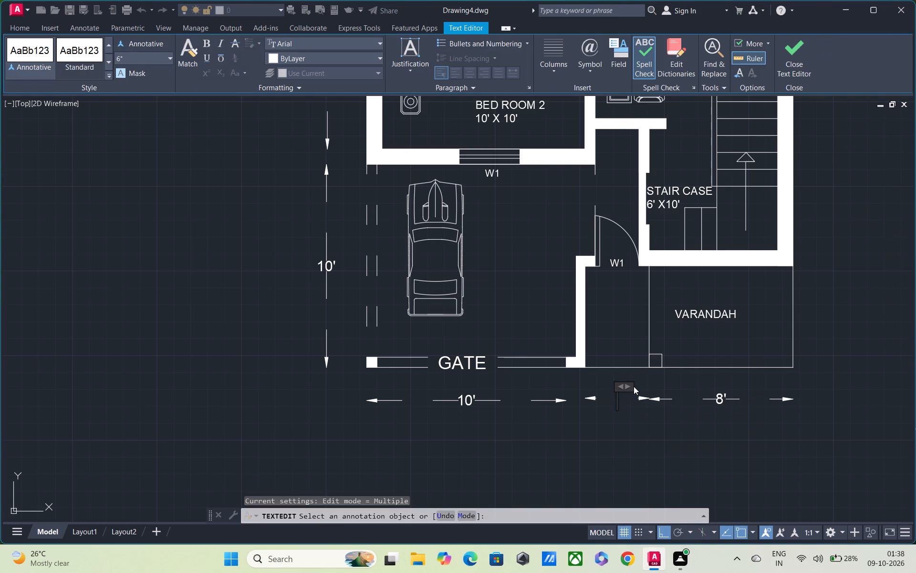
key("4")
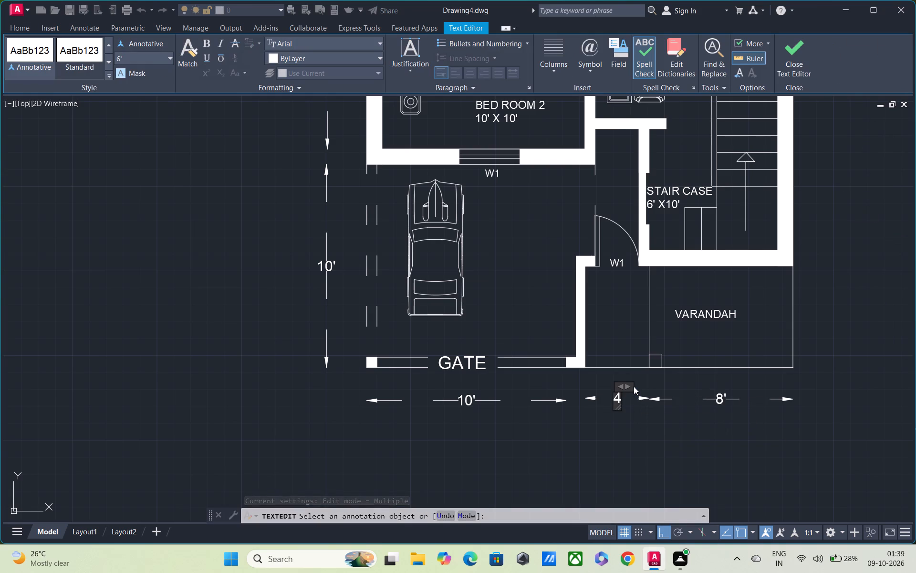
key("apostrophe")
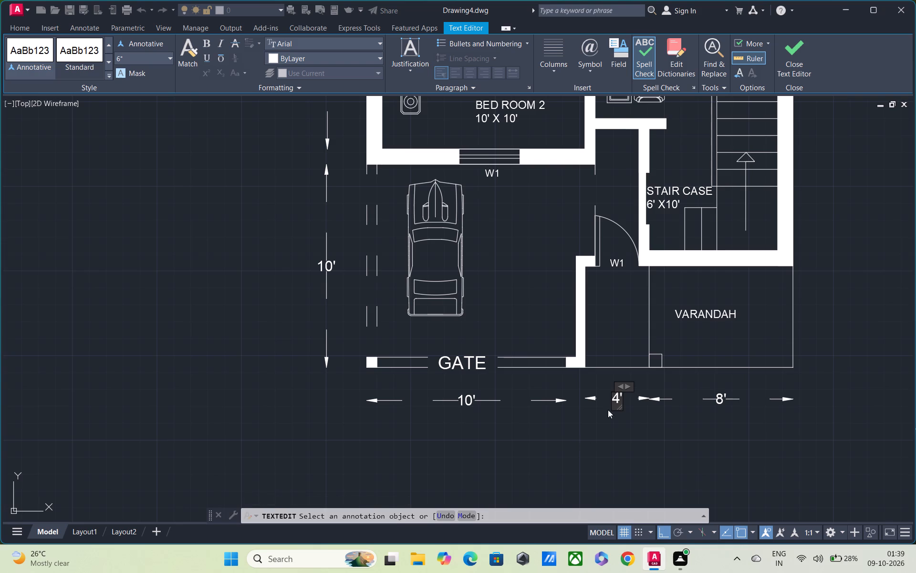
left_click(492, 492)
scroll(498, 485, "down", 1)
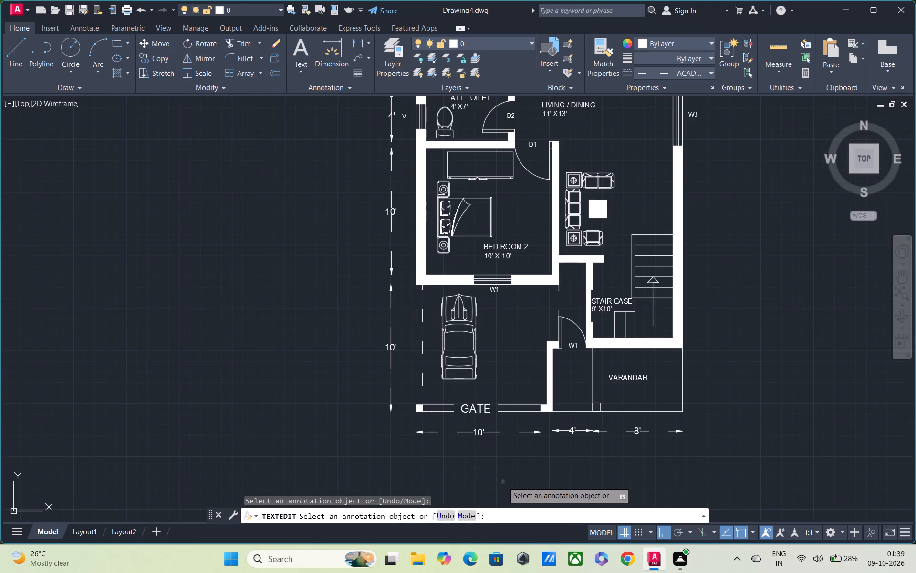
middle_click_drag(503, 481, 495, 508)
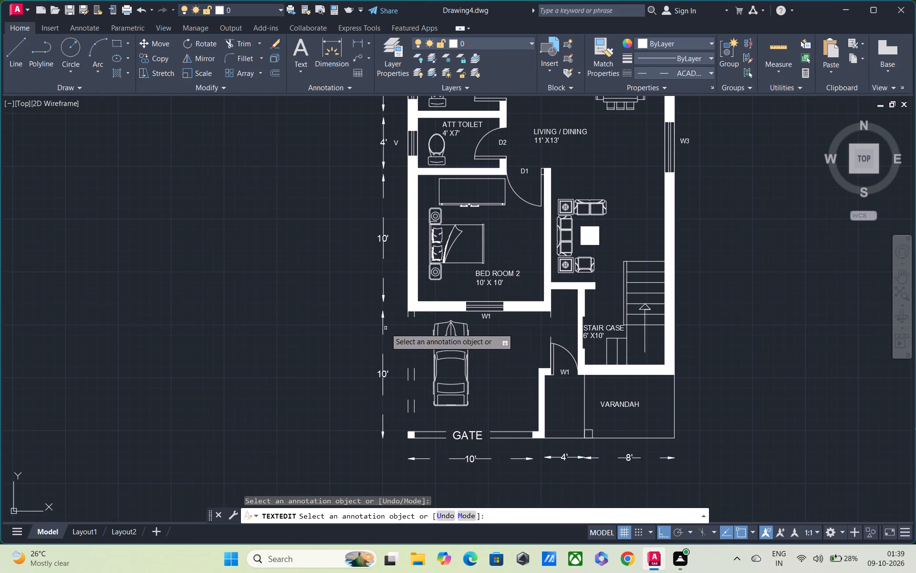
key("Escape")
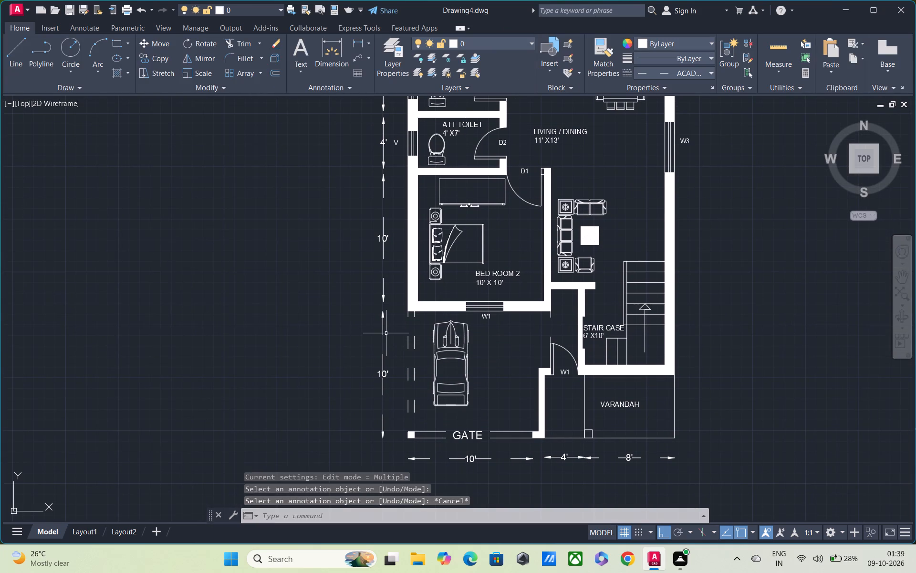
Select all dimensions similar to the car parking's depth dimension and set their linetype to ByBlock.
left_click(383, 316)
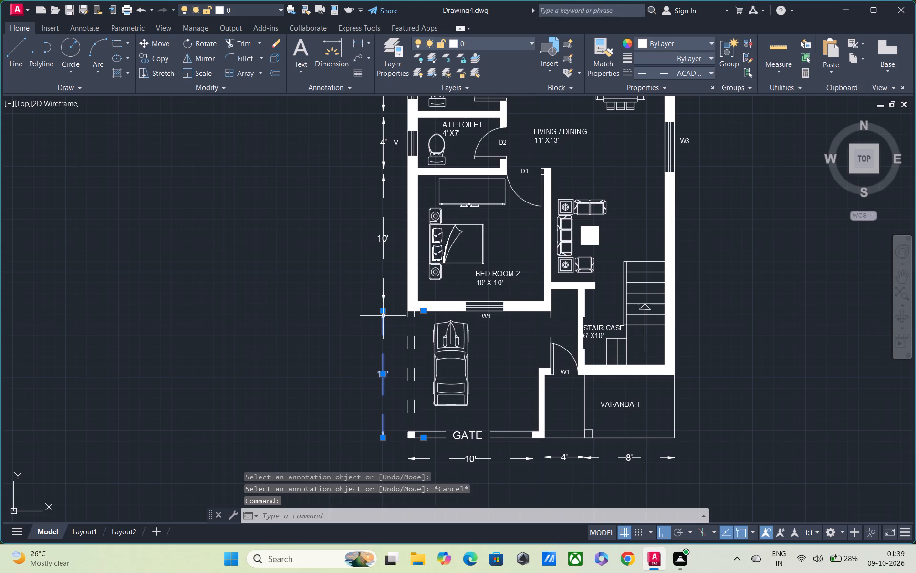
right_click(740, 245)
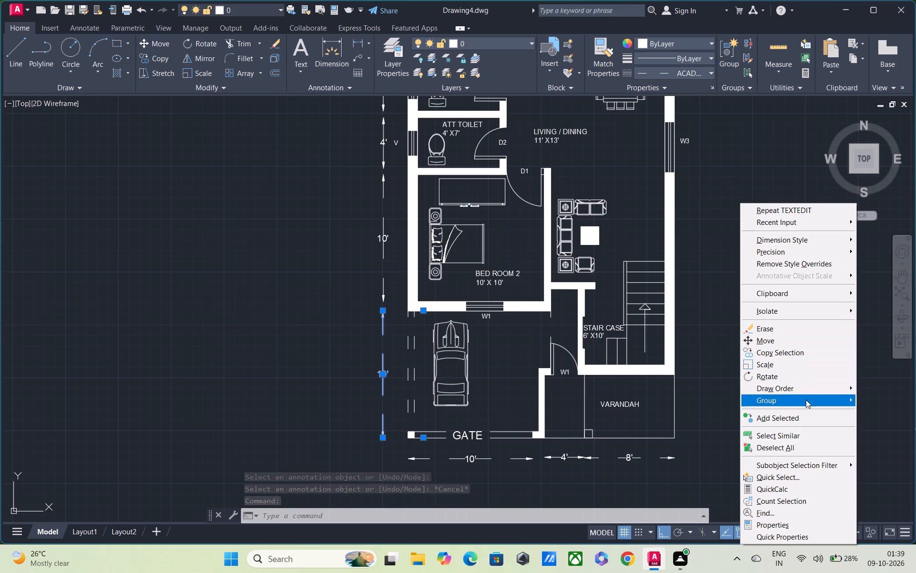
left_click(806, 432)
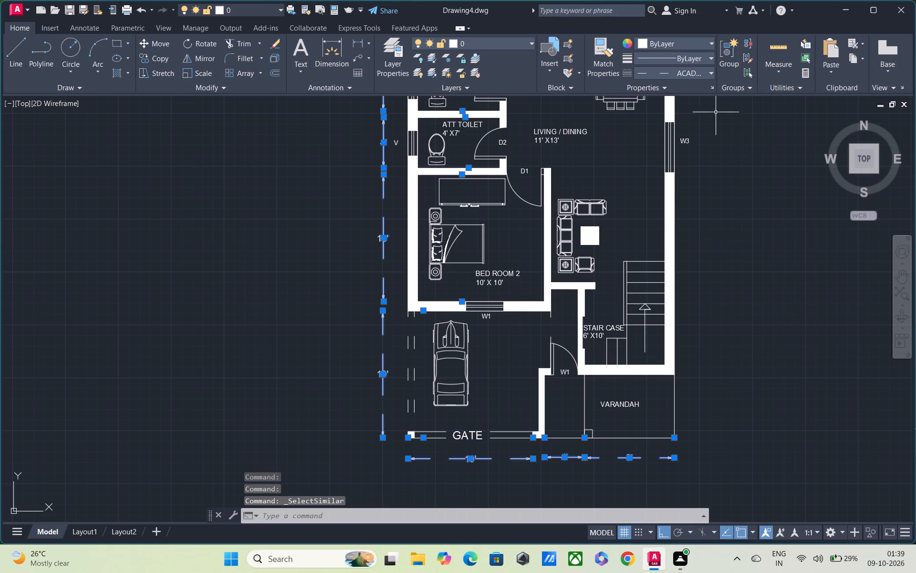
left_click(701, 75)
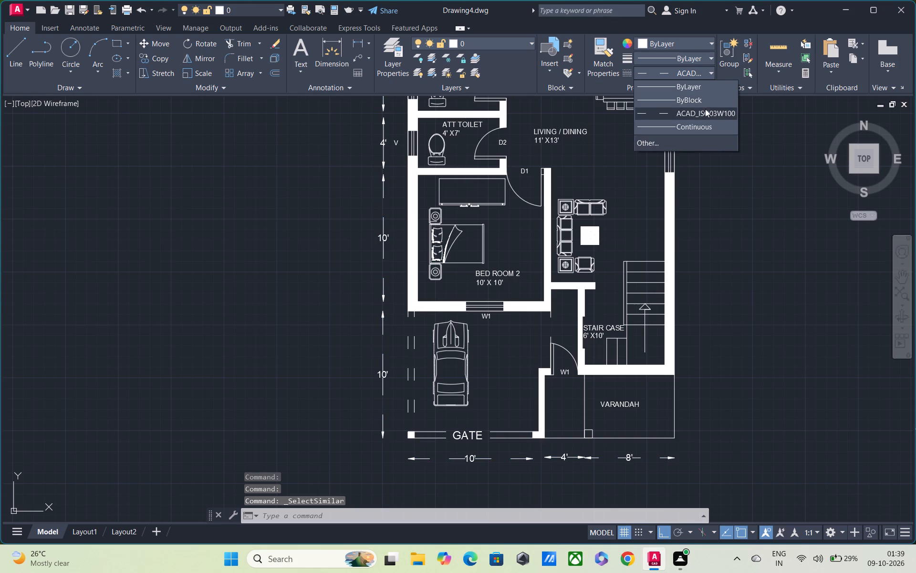
left_click(703, 100)
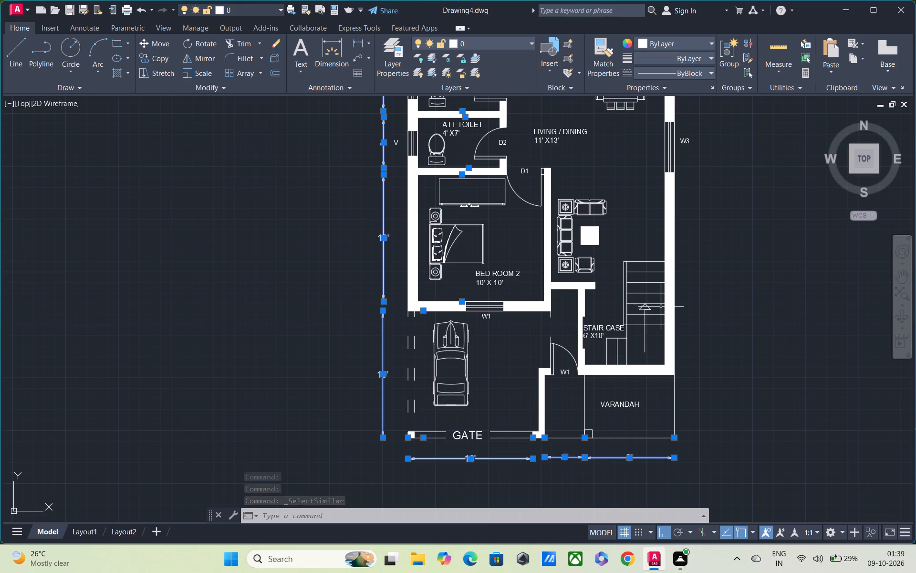
key("Escape")
Replace the text of the ATT TOILET's dimension outside the west wall with 7'.
middle_click_drag(572, 319, 574, 406)
middle_click_drag(511, 334, 512, 352)
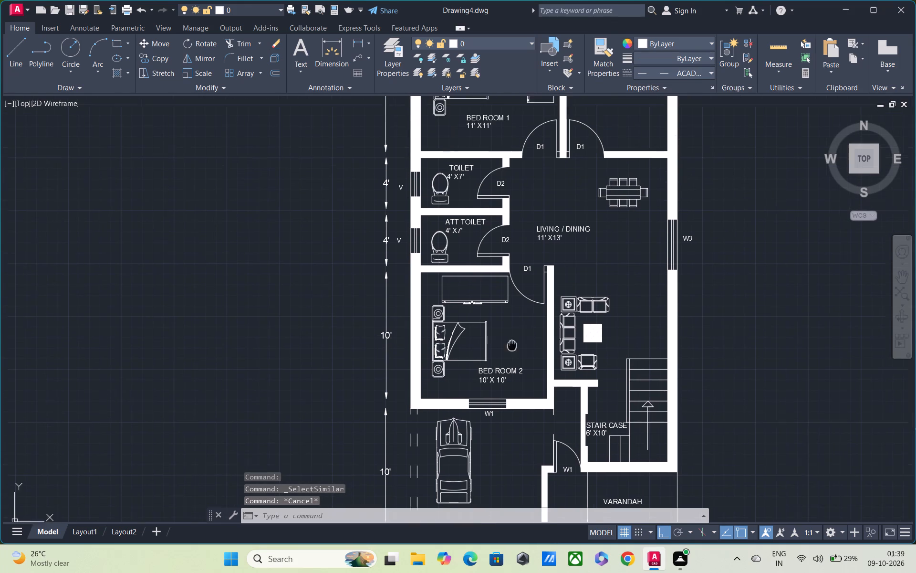
middle_click_drag(512, 352, 522, 393)
scroll(415, 329, "up", 2)
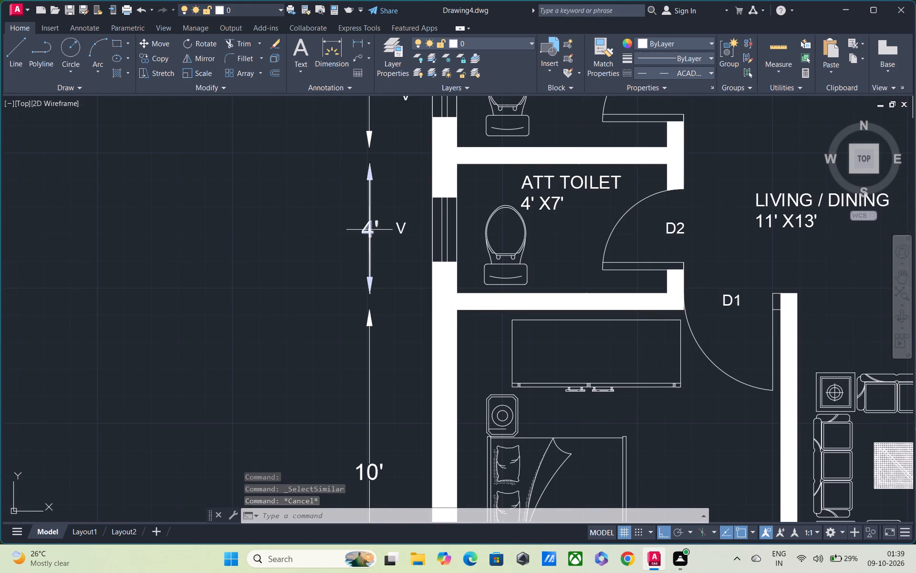
double_click(369, 229)
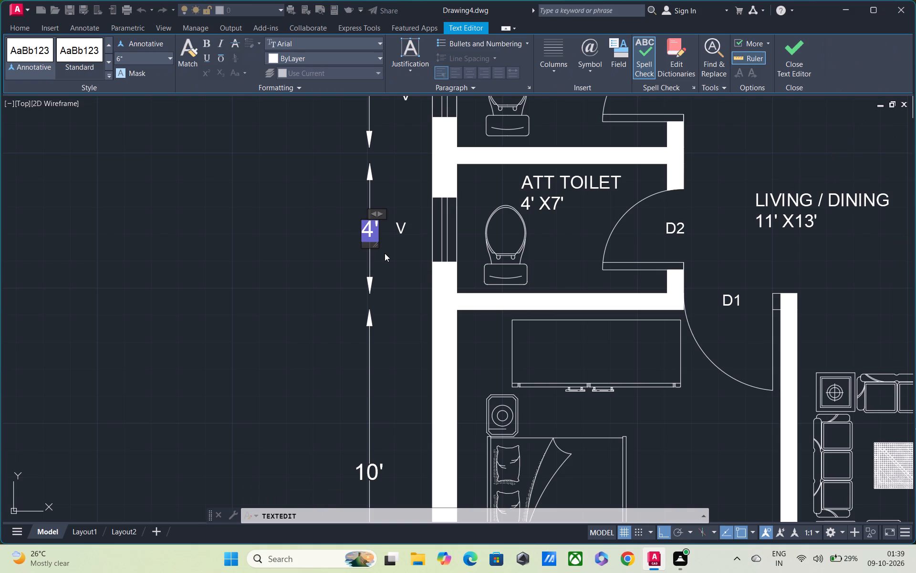
double_click(378, 231)
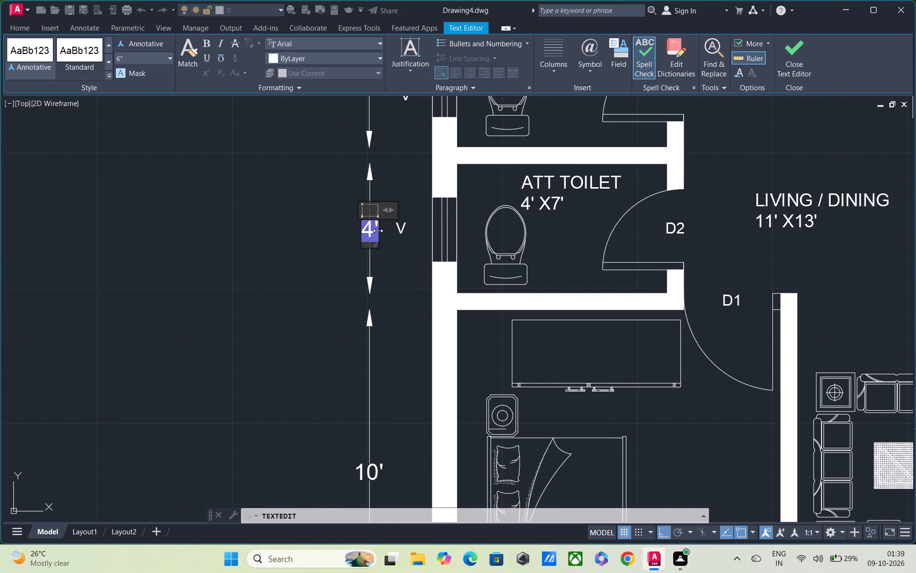
double_click(371, 233)
key("BackSpace")
key("7")
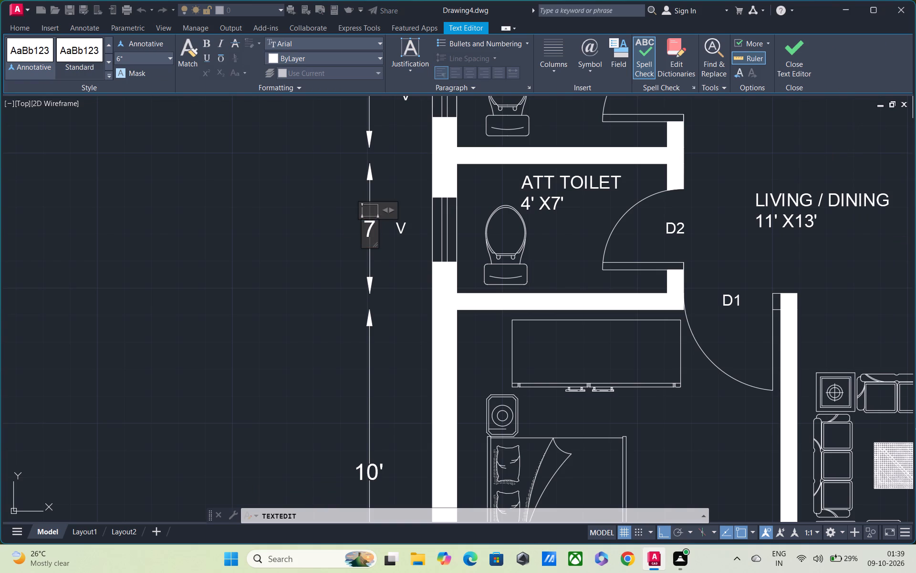
key("apostrophe")
left_click(390, 182)
Replace the text of the TOILET's dimension outside the west wall with 7'.
middle_click_drag(395, 194, 395, 212)
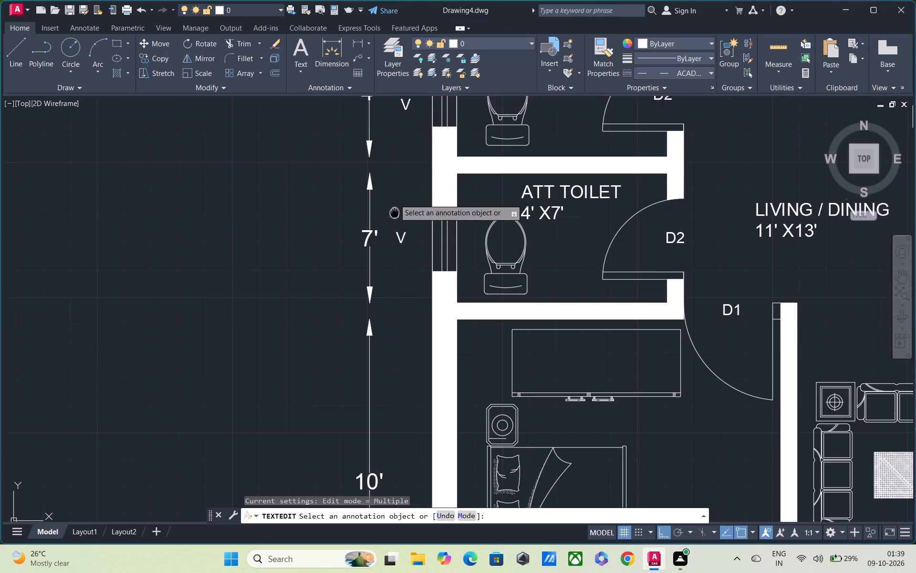
middle_click_drag(395, 212, 385, 390)
double_click(358, 275)
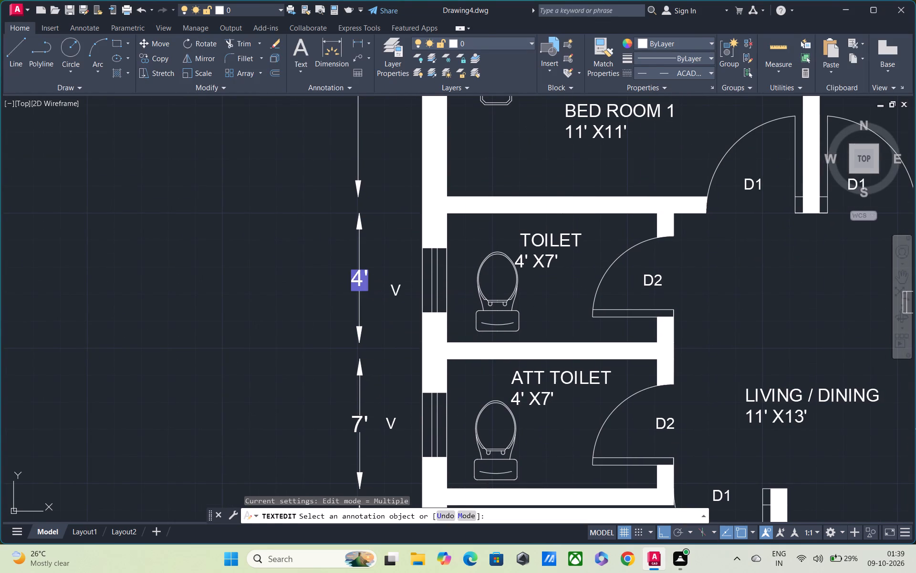
double_click(363, 284)
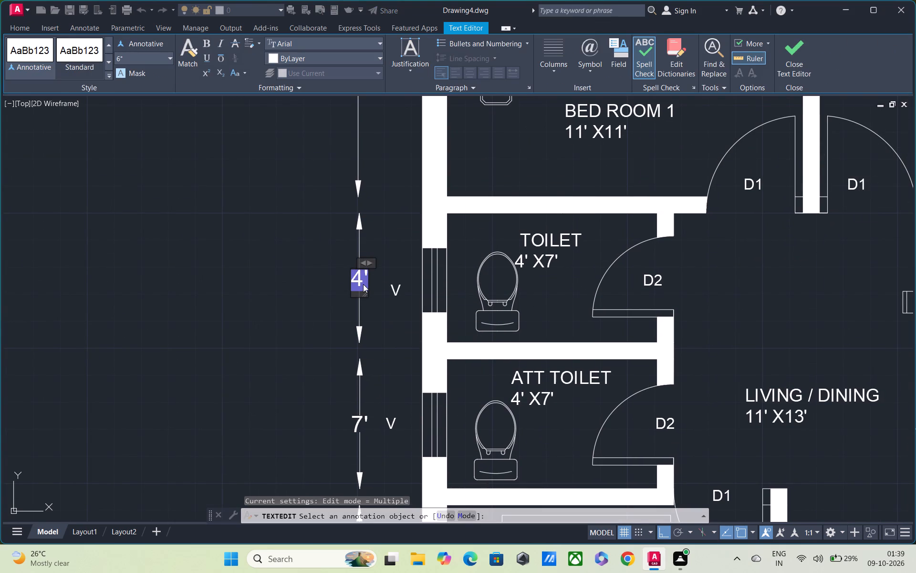
key("BackSpace")
type("7'")
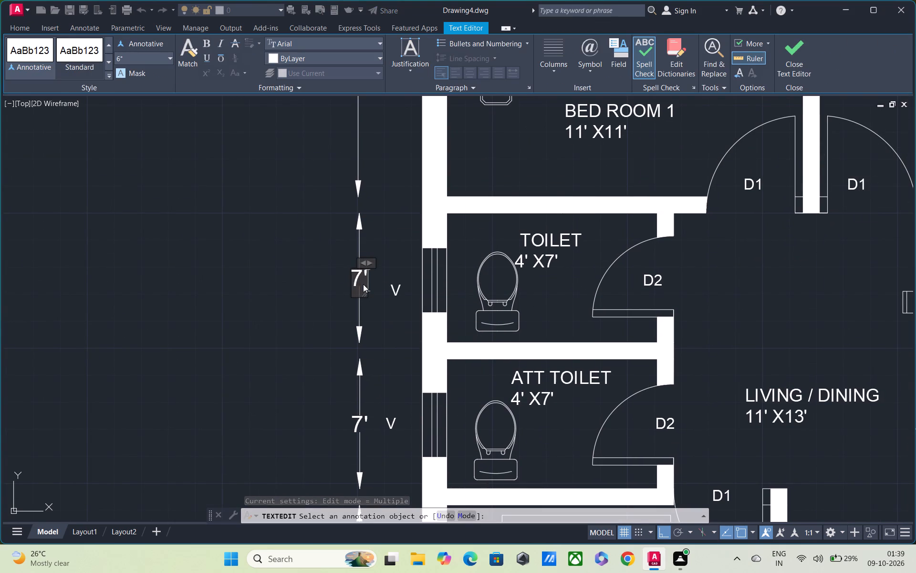
left_click(255, 220)
scroll(281, 230, "down", 3)
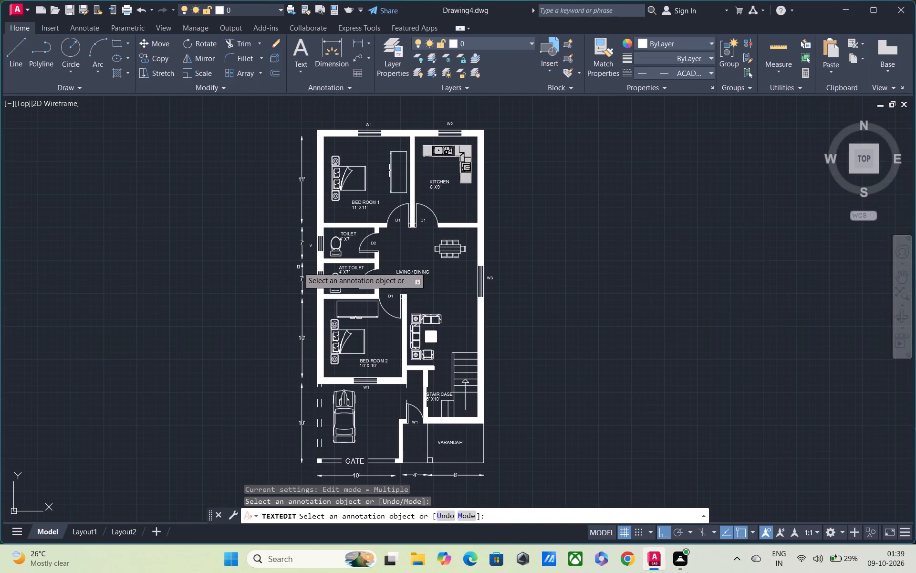
key("Escape")
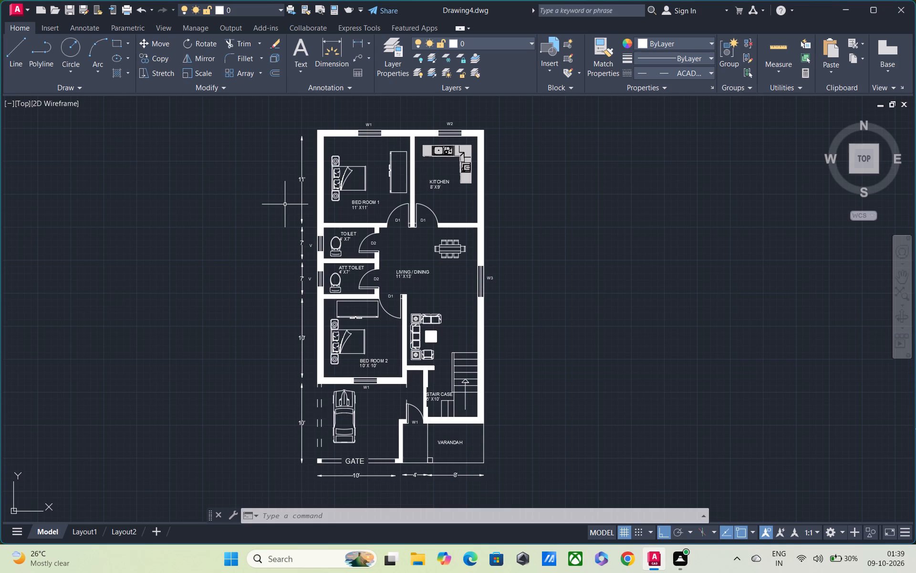
Add a linear dimension for BED ROOM 1's inner width, placed outside the north wall above window W1.
left_click(363, 41)
middle_click_drag(358, 173, 353, 227)
scroll(327, 188, "up", 2)
left_click(305, 191)
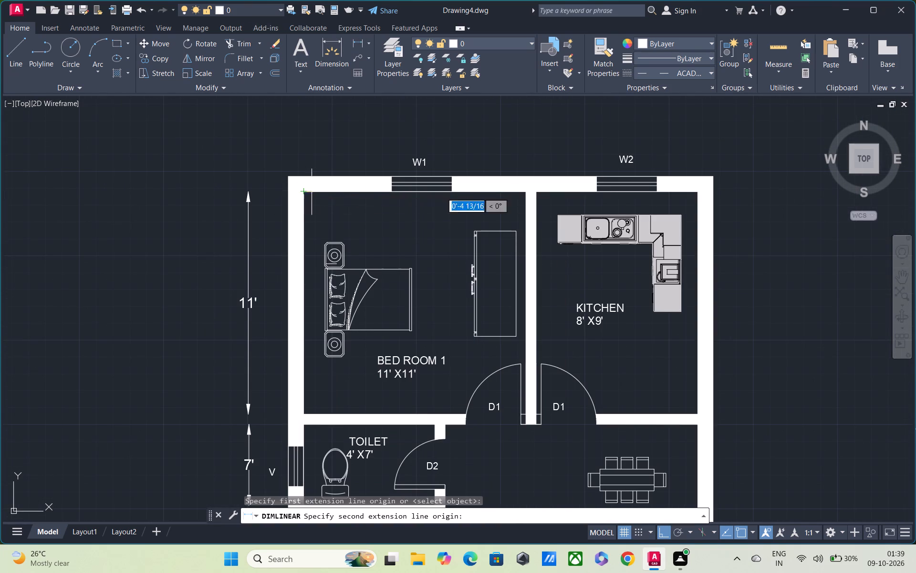
left_click(527, 193)
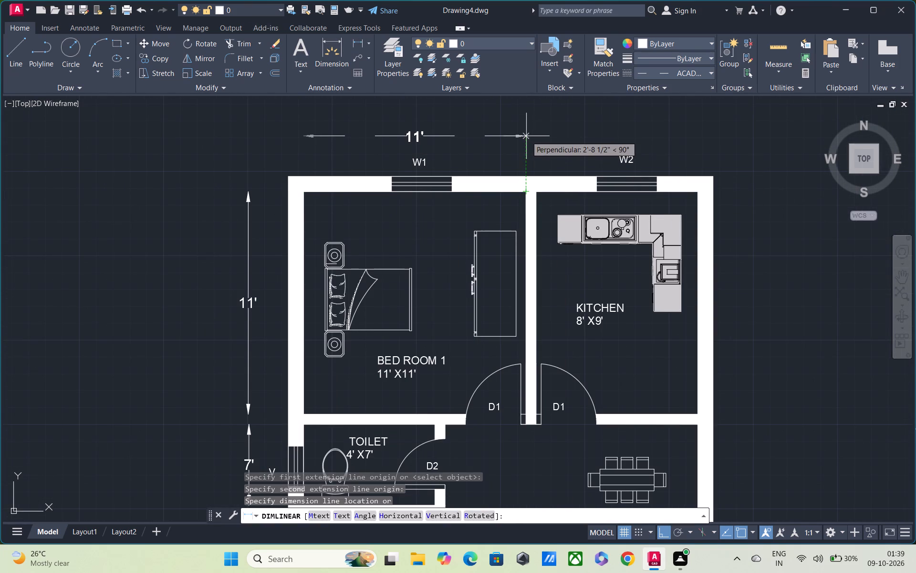
left_click(526, 136)
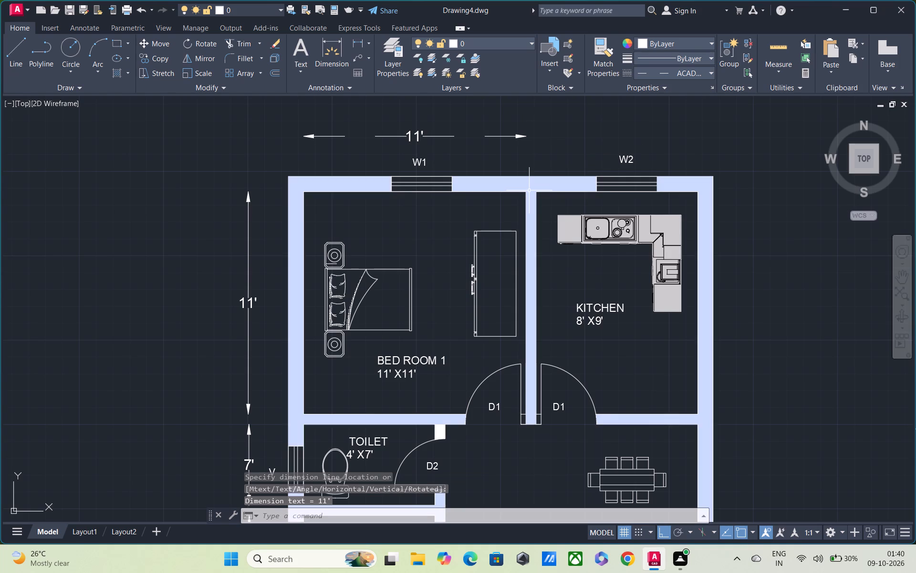
Add a linear dimension for the KITCHEN's inner width outside the north wall, in line with BED ROOM 1's width dimension.
key("space")
left_click(535, 191)
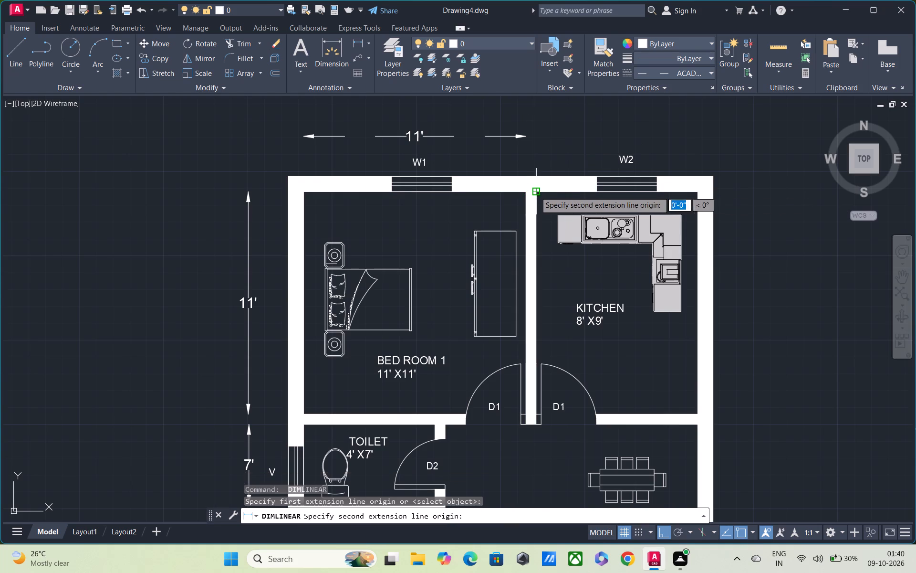
left_click(697, 191)
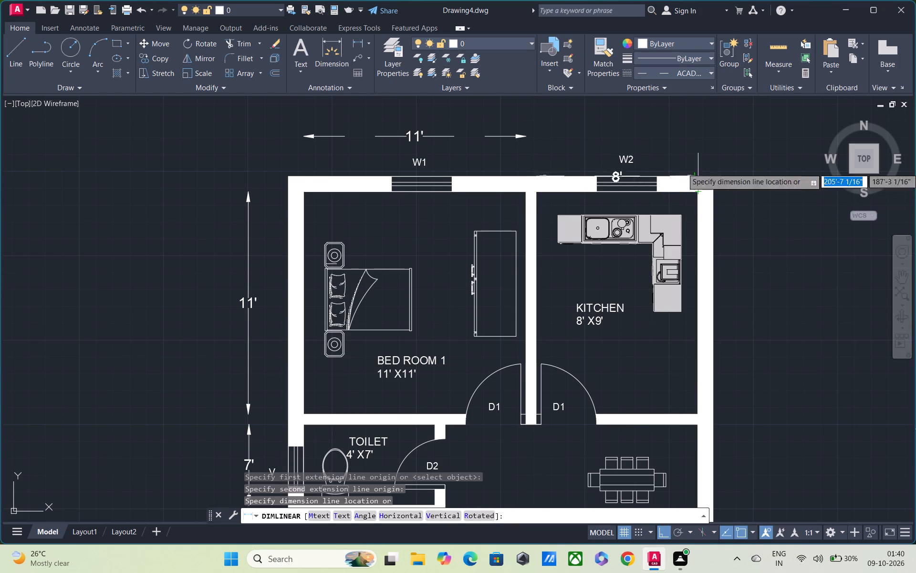
left_click(695, 136)
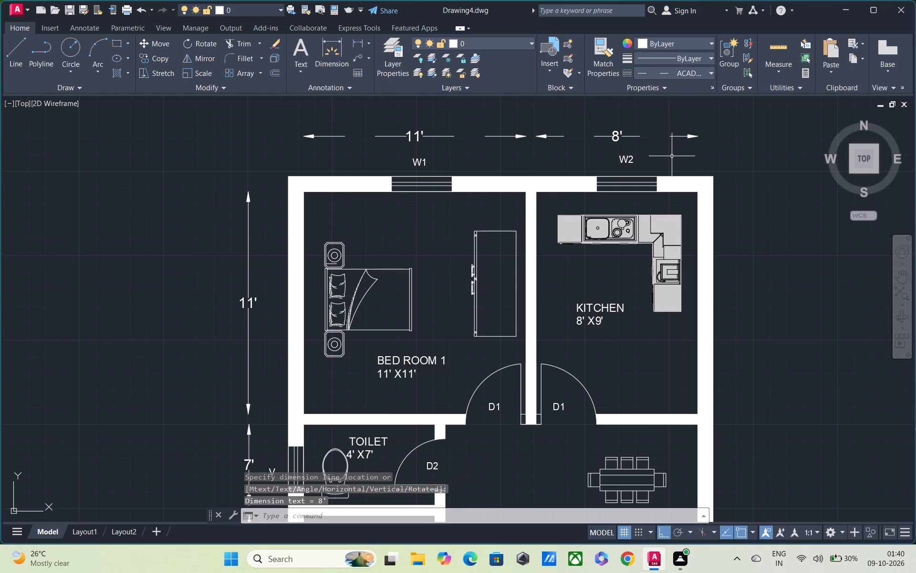
key("Escape")
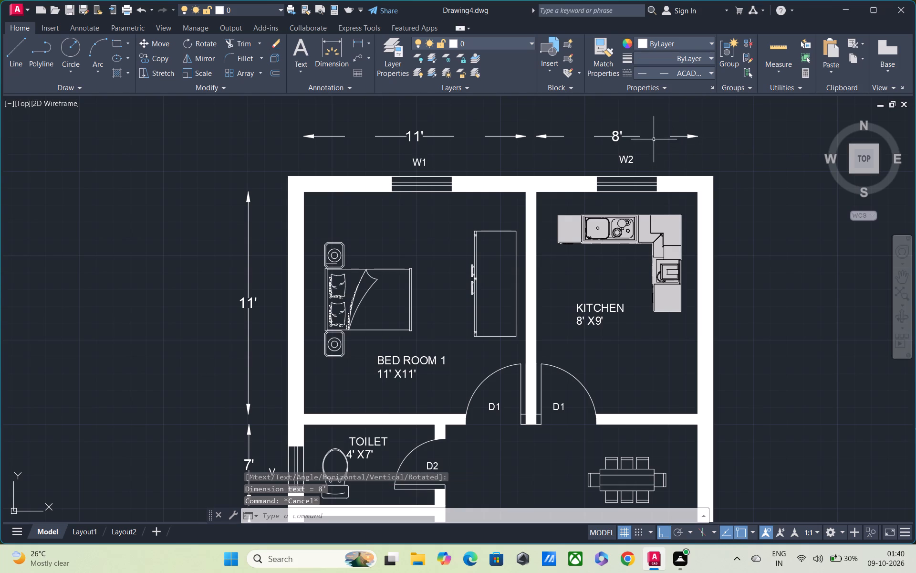
Select all dimensions similar to the KITCHEN's width dimension and set their lineweight to Default.
left_click(680, 137)
right_click(680, 137)
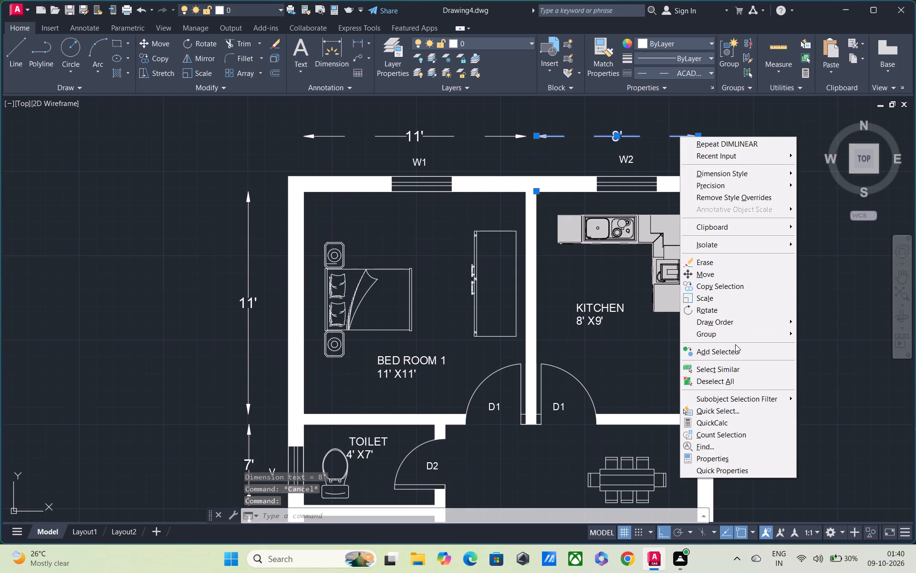
left_click(731, 370)
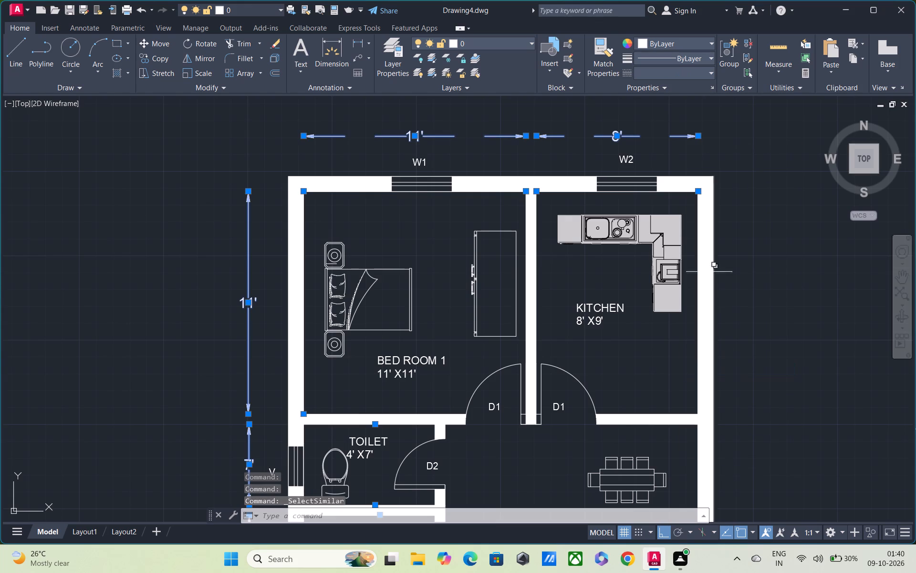
left_click(708, 57)
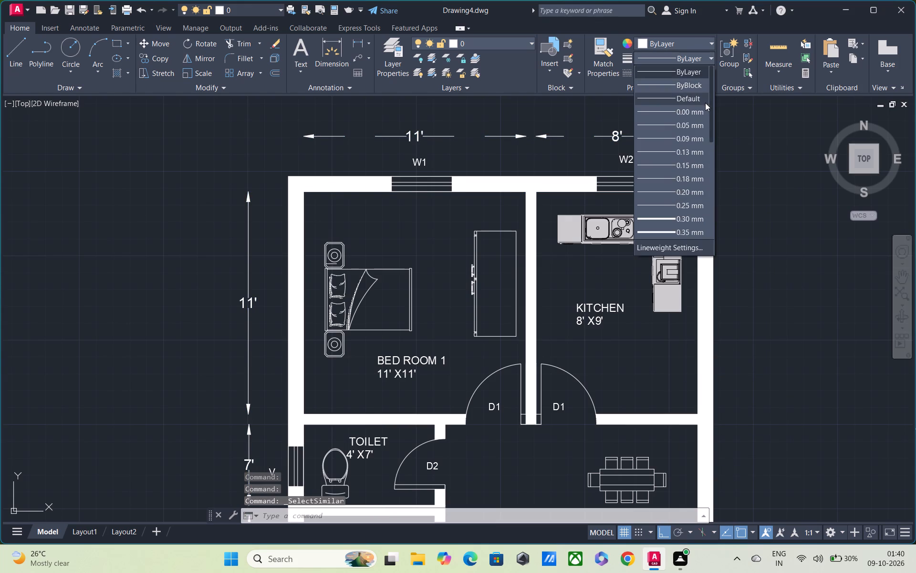
left_click(694, 95)
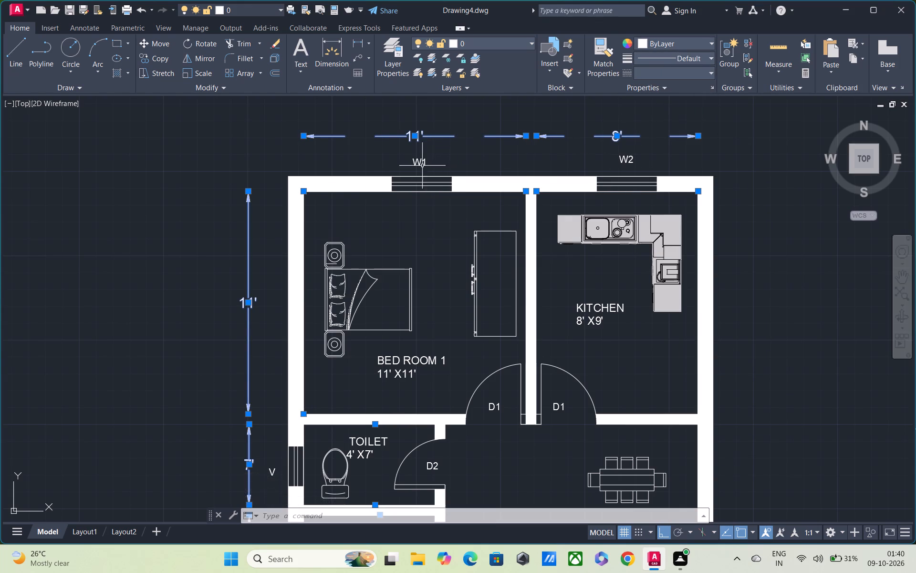
key("Escape")
Set the linetype of the BED ROOM 1 and KITCHEN width dimensions outside the north wall to ByBlock.
left_click(379, 135)
right_click(379, 135)
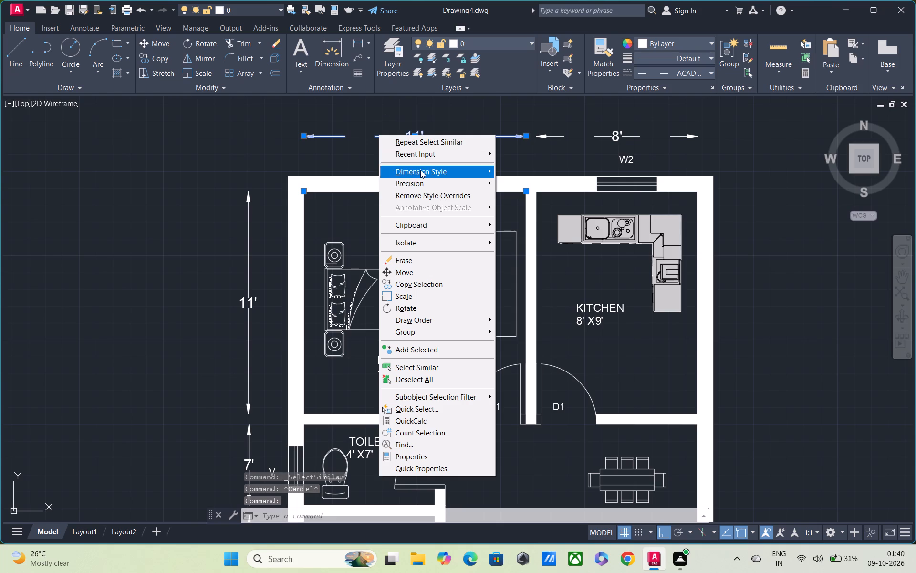
left_click(671, 74)
left_click(681, 97)
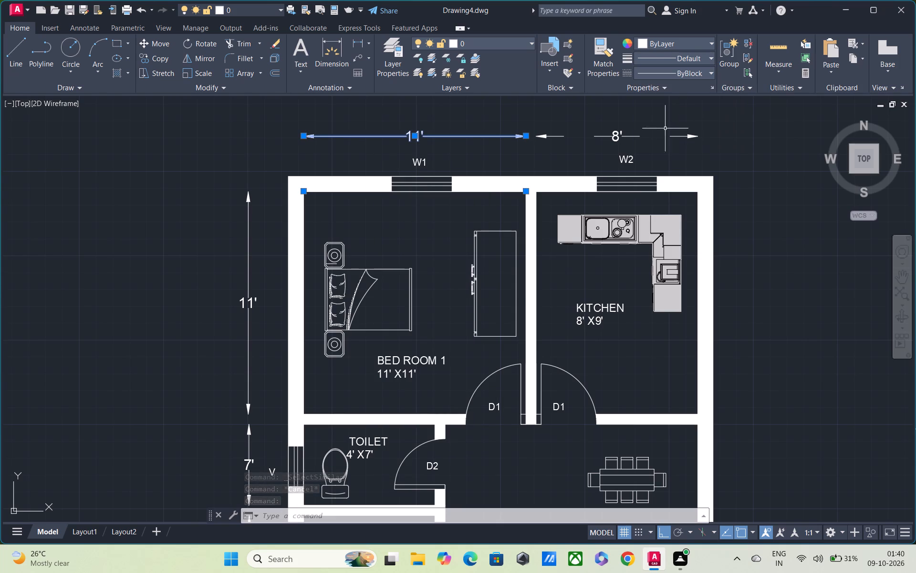
left_click(628, 137)
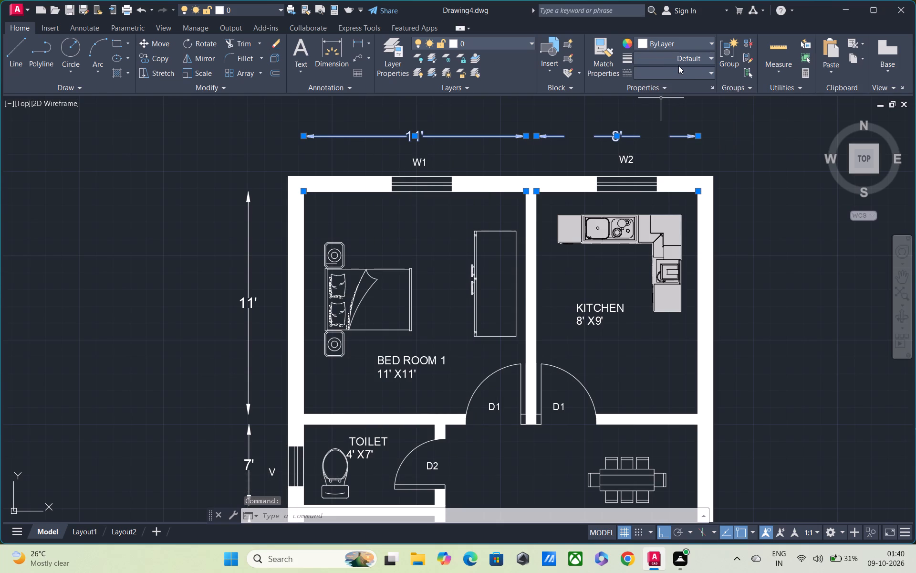
left_click(679, 69)
left_click(679, 95)
key("Escape")
Add a vertical linear dimension for the KITCHEN's inner depth, placed outside the east wall.
scroll(672, 110, "down", 3)
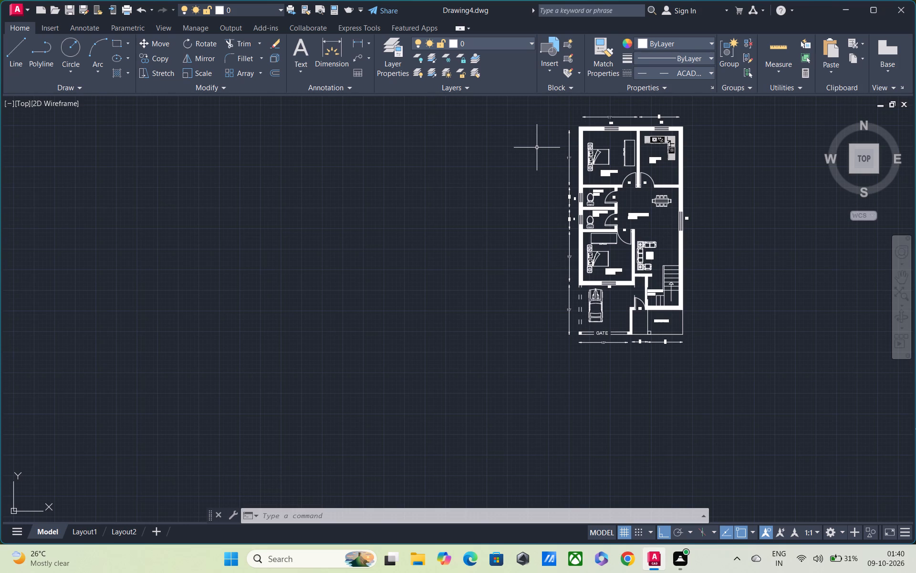
left_click(351, 43)
middle_click_drag(432, 174, 419, 202)
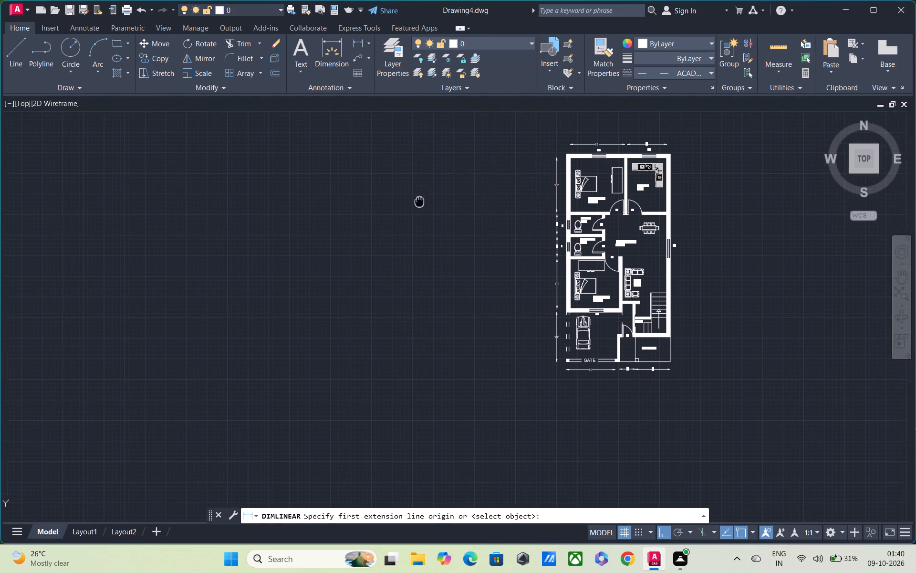
middle_click_drag(419, 202, 417, 204)
scroll(699, 198, "up", 2)
middle_click_drag(625, 144, 625, 170)
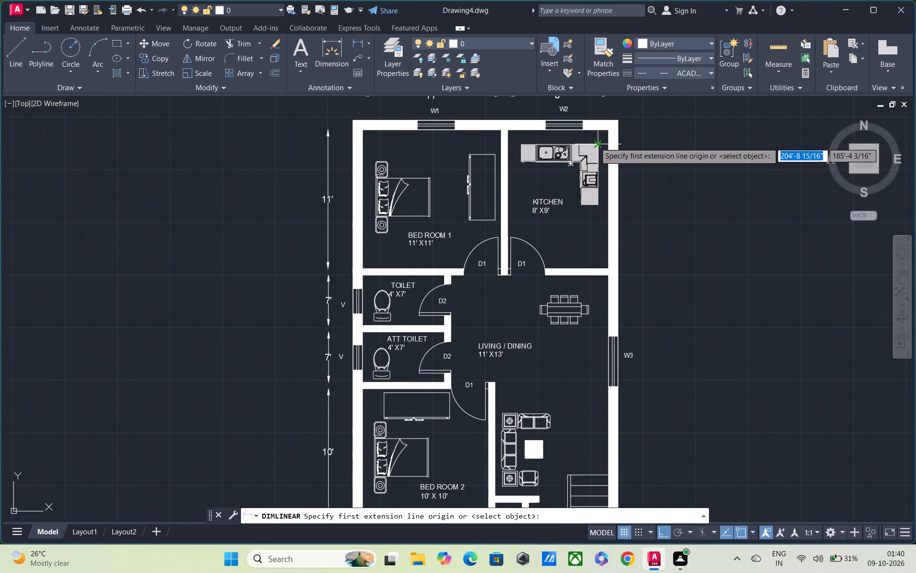
left_click(605, 131)
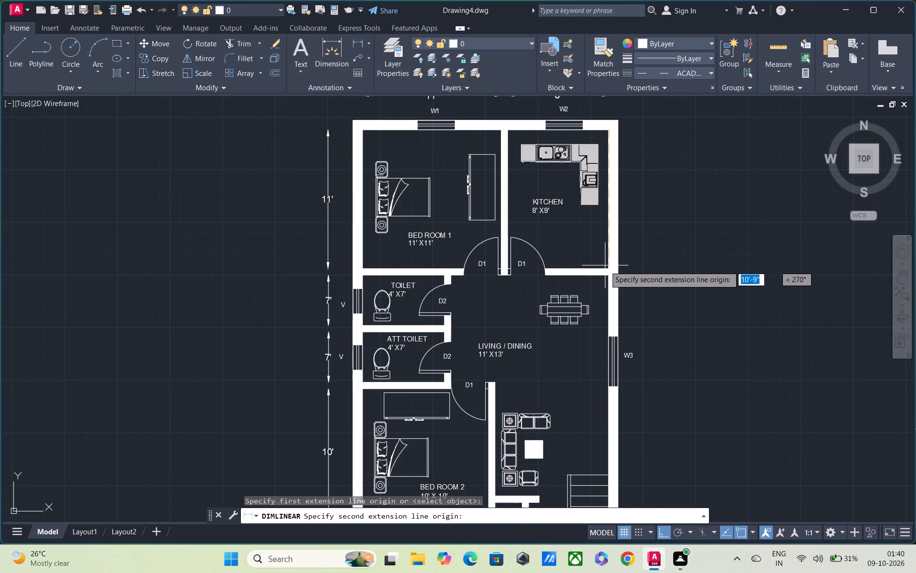
scroll(609, 271, "up", 2)
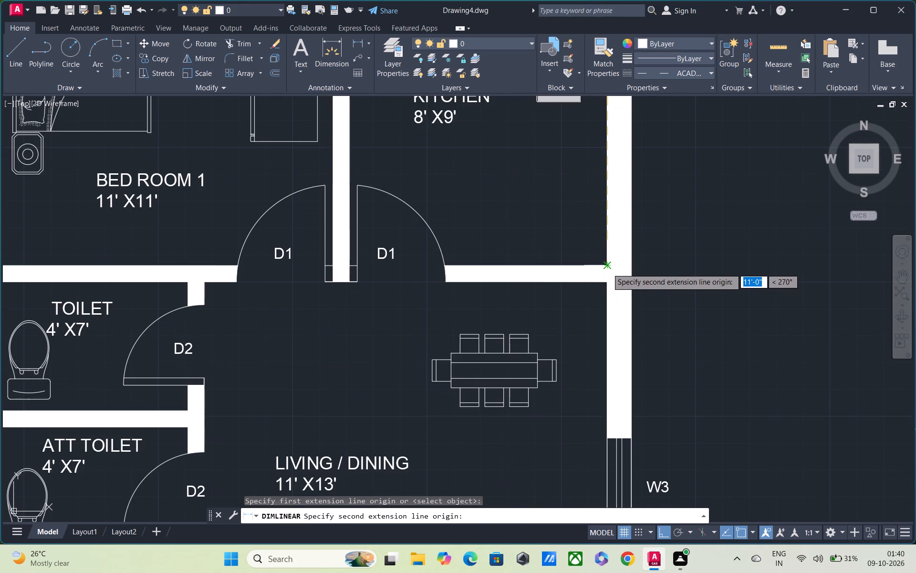
left_click(607, 268)
middle_click_drag(668, 270, 689, 289)
scroll(691, 288, "down", 4)
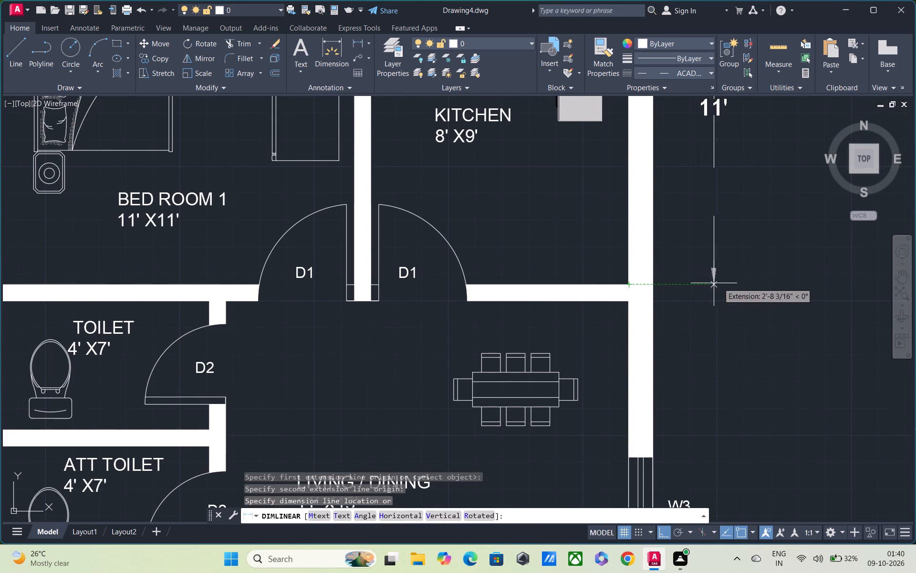
left_click(724, 282)
Dimension the east side from the LIVING / DINING room's north inner corner to the STAIR CASE's south inner corner, aligned with the KITCHEN's depth dimension.
middle_click_drag(733, 317, 719, 179)
middle_click_drag(708, 249, 706, 239)
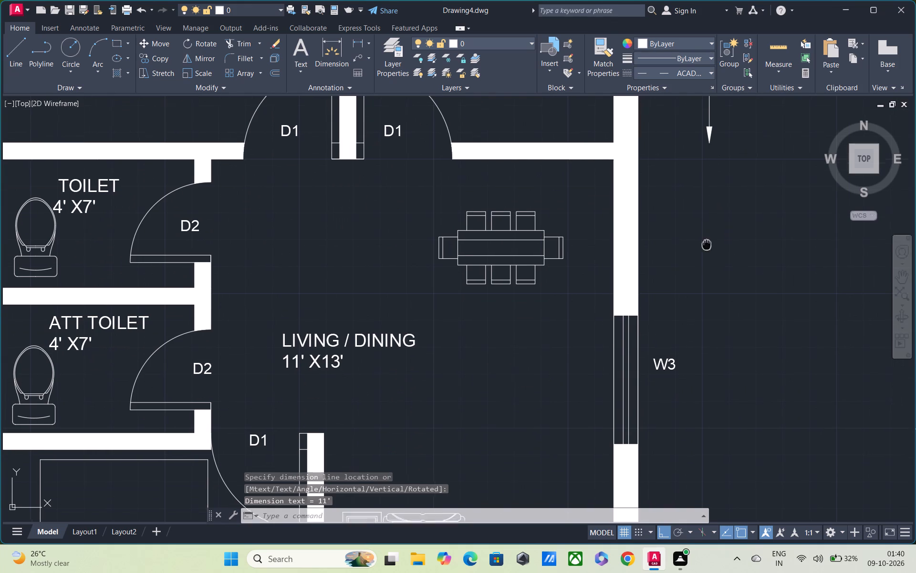
middle_click_drag(706, 239, 684, 170)
scroll(658, 182, "down", 3)
middle_click_drag(655, 195, 636, 250)
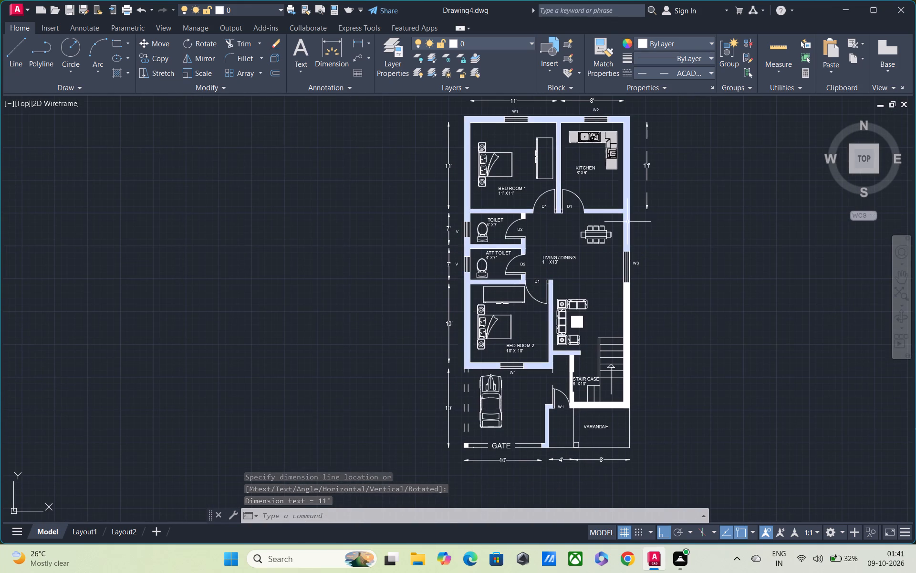
key("space")
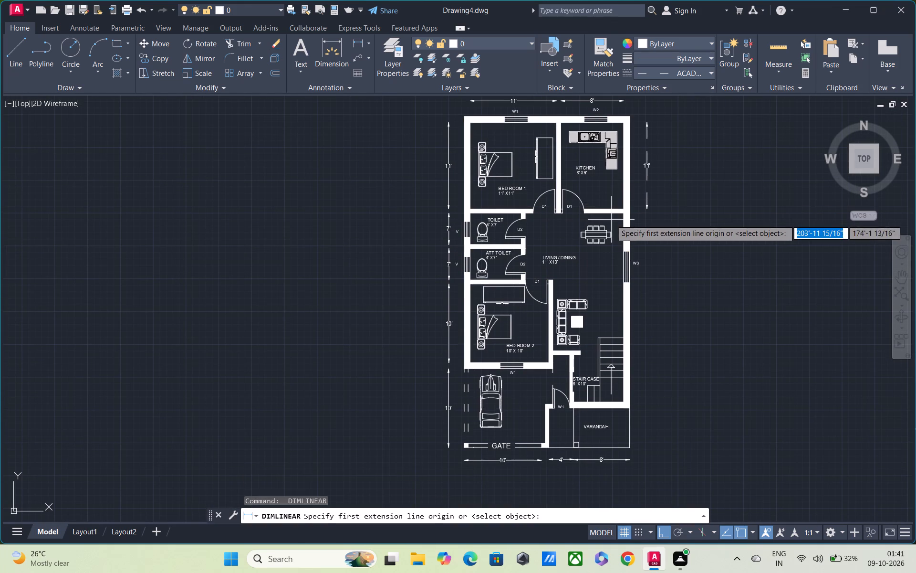
scroll(611, 220, "up", 2)
left_click(648, 204)
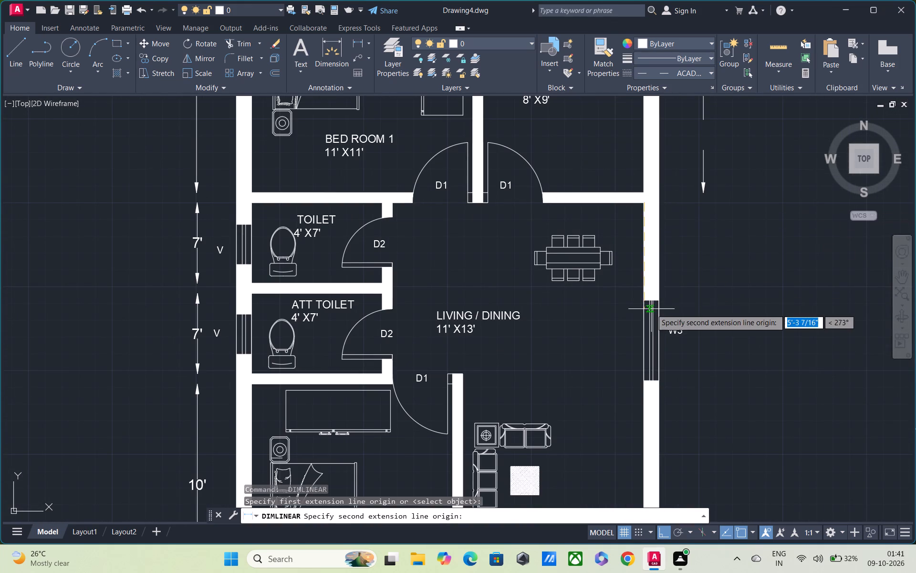
middle_click_drag(651, 308, 625, 128)
scroll(625, 162, "down", 2)
scroll(624, 305, "up", 3)
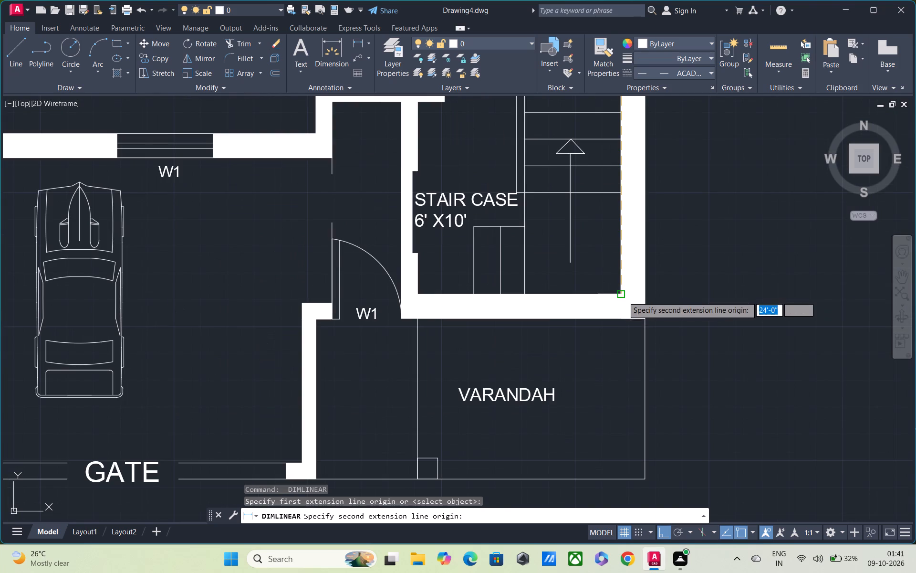
left_click(621, 289)
scroll(694, 297, "down", 2)
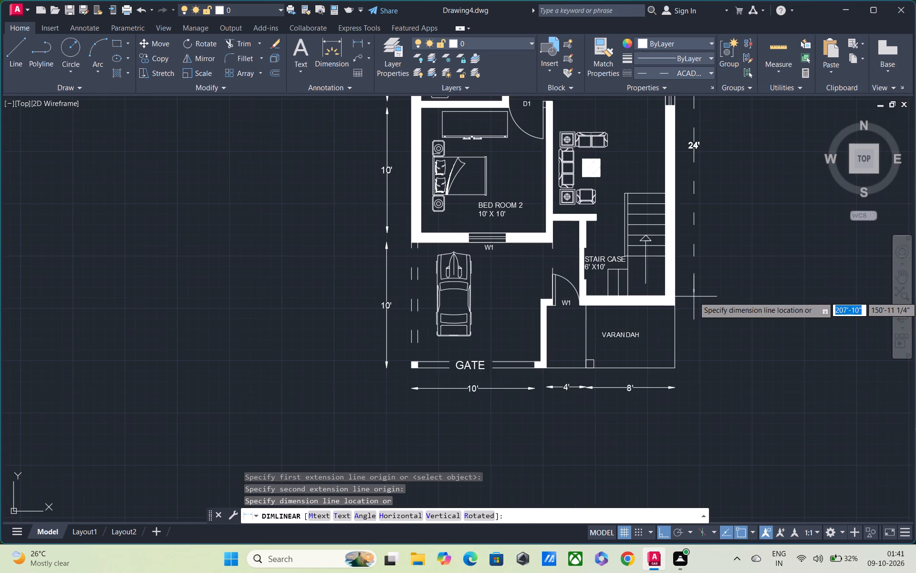
middle_click_drag(700, 297, 620, 300)
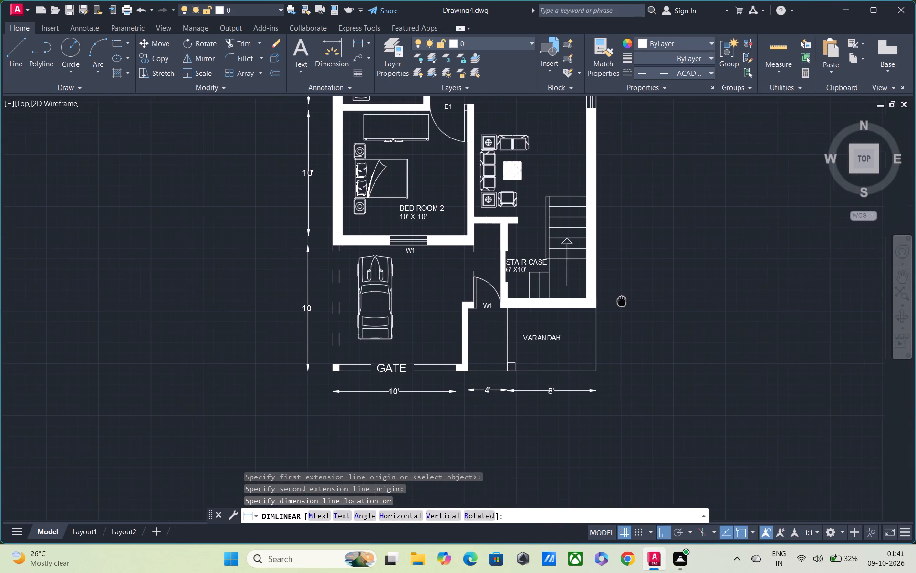
middle_click_drag(620, 300, 616, 300)
middle_click_drag(635, 301, 627, 341)
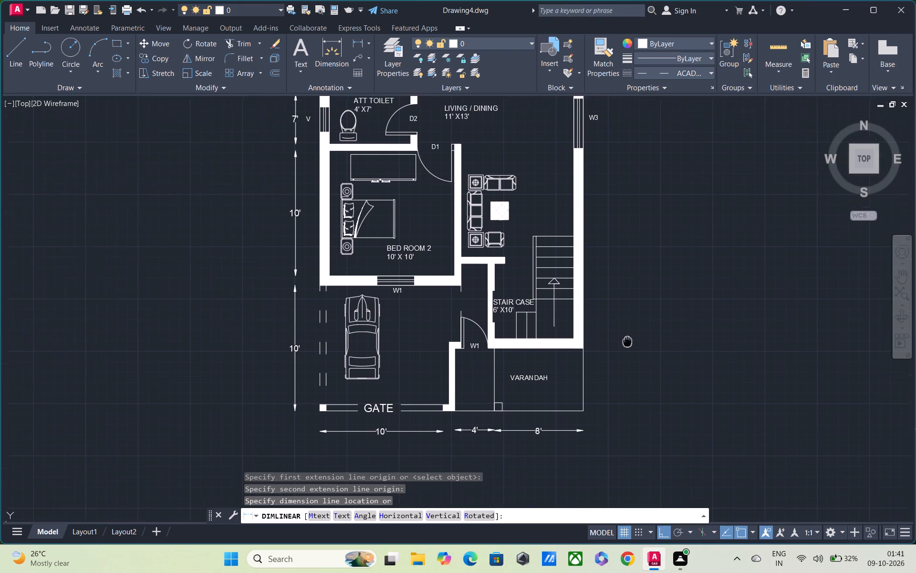
middle_click_drag(627, 341, 625, 354)
scroll(625, 354, "down", 1)
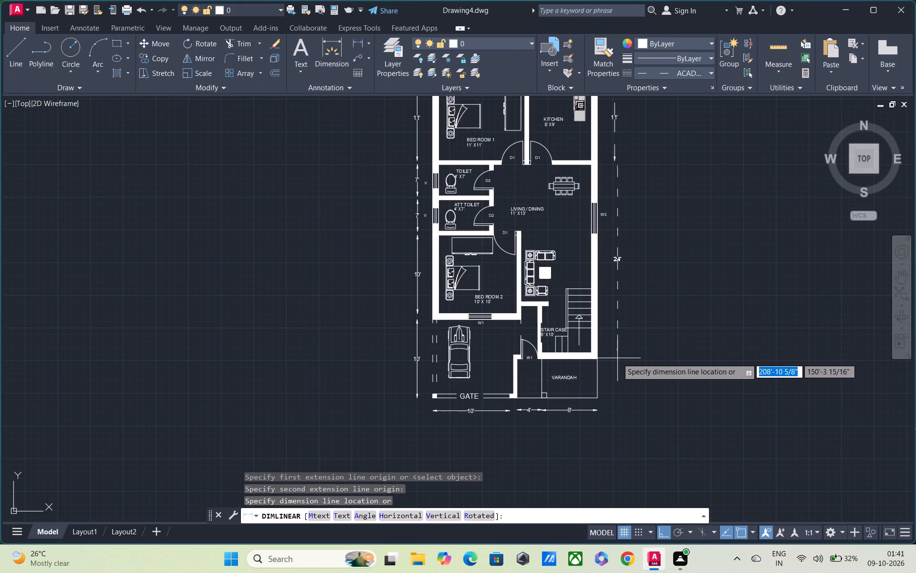
left_click(615, 362)
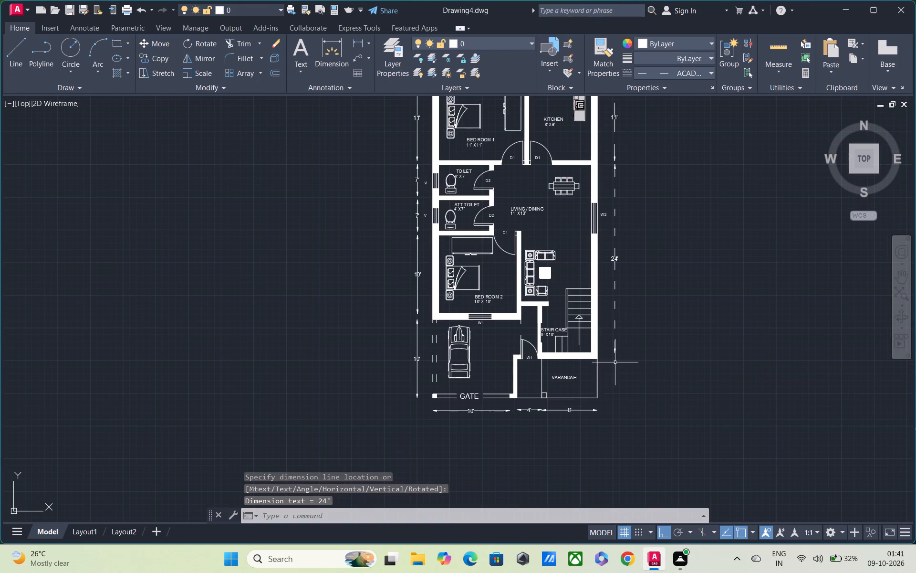
Set the linetype of both vertical dimensions outside the east wall to ByLayer.
left_click(616, 215)
middle_click_drag(614, 168, 614, 192)
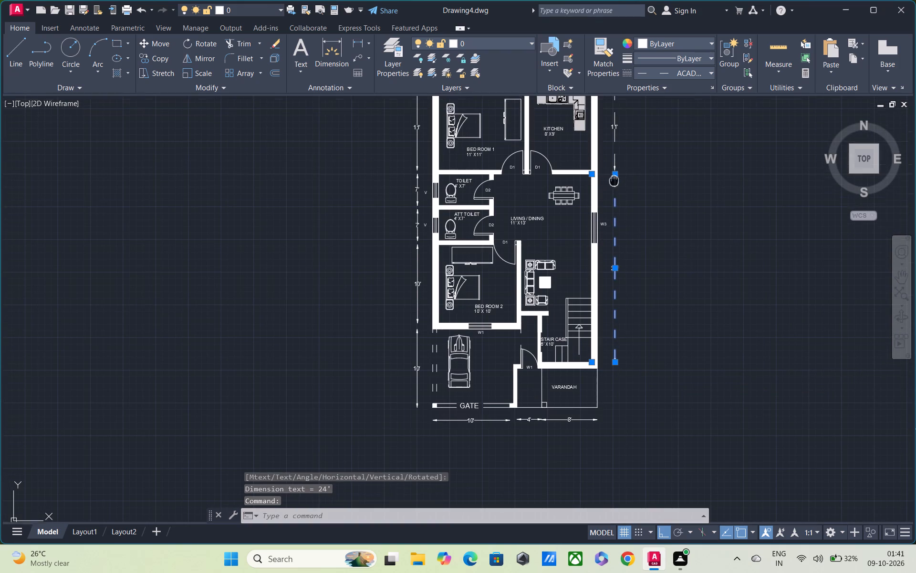
middle_click_drag(614, 192, 614, 237)
left_click(614, 159)
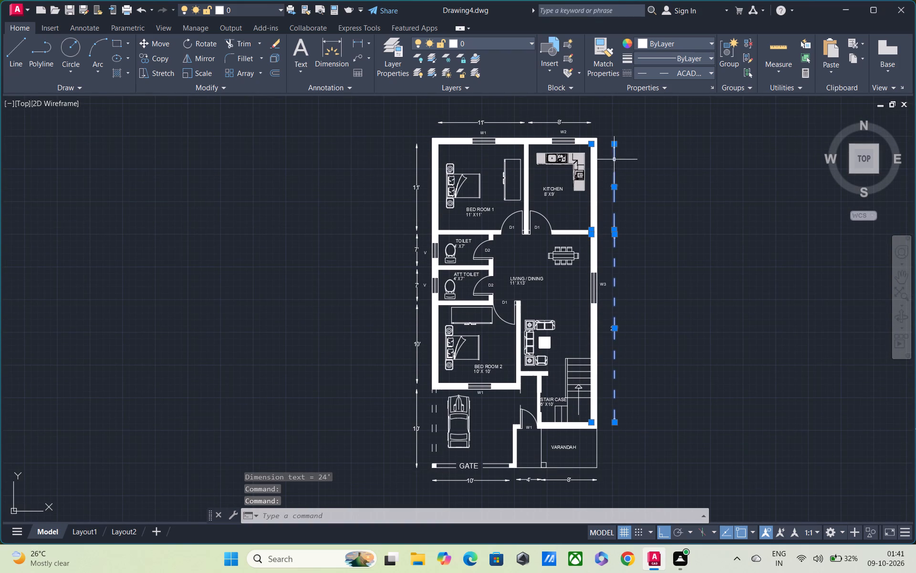
left_click(686, 76)
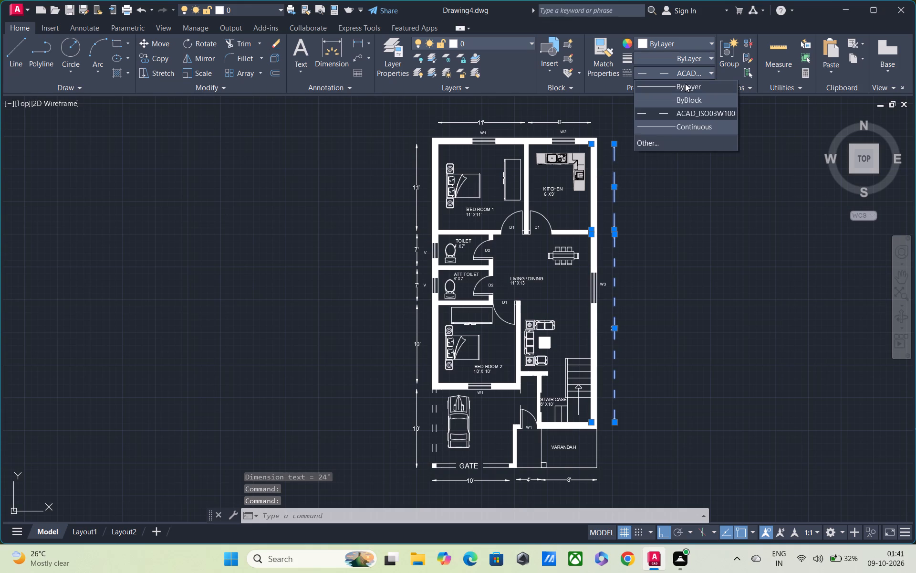
left_click(685, 84)
key("Escape")
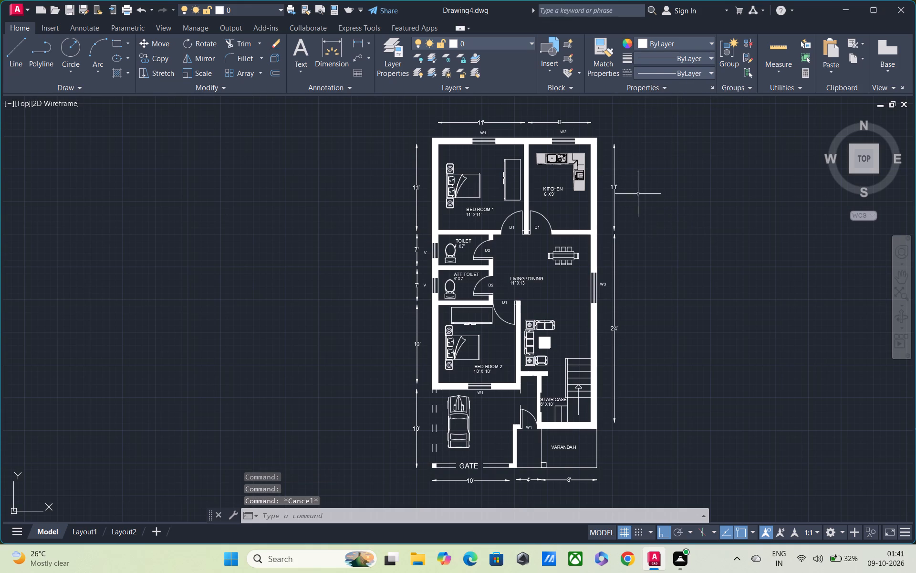
Save the drawing in the Documents folder as an AutoCAD 2018 drawing under the file name PROJRCT 20.
key("Escape")
key("Escape")
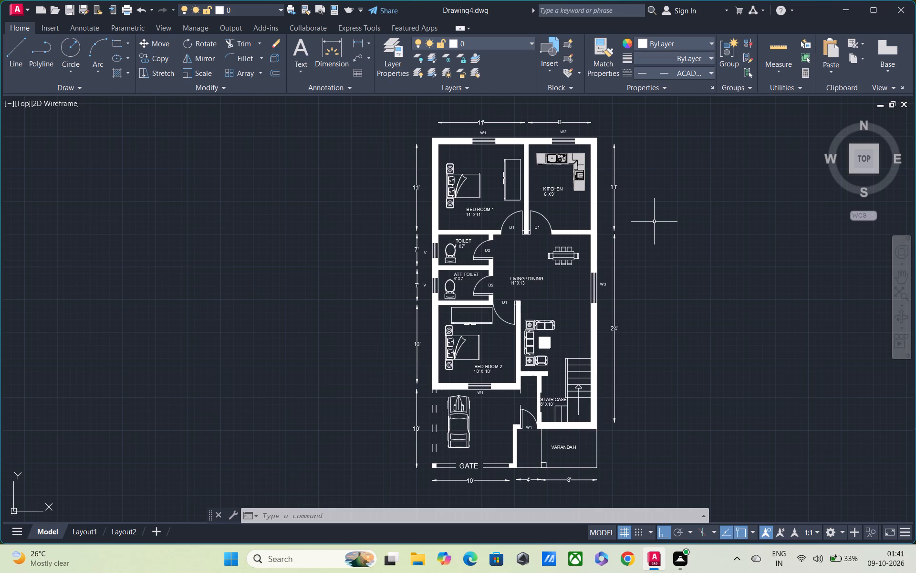
key("ctrl+s")
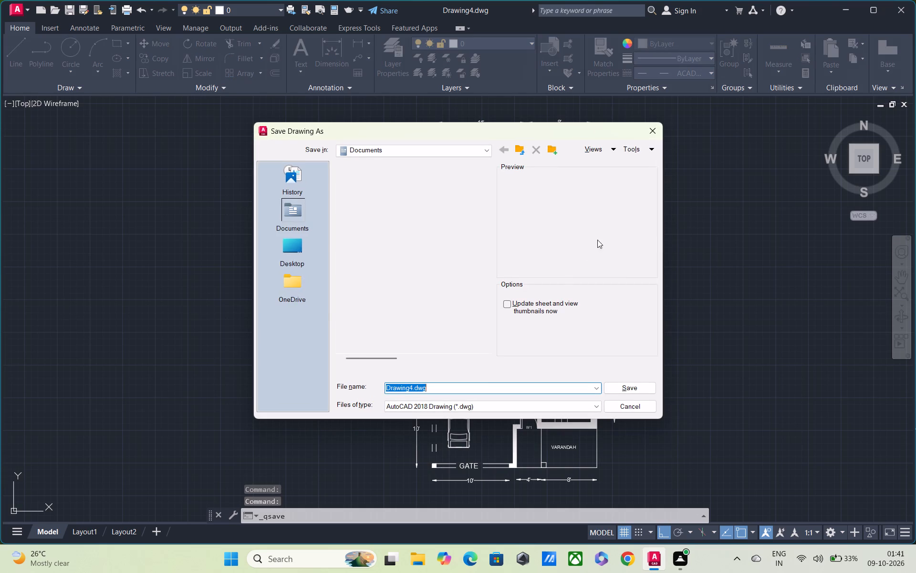
left_click(476, 384)
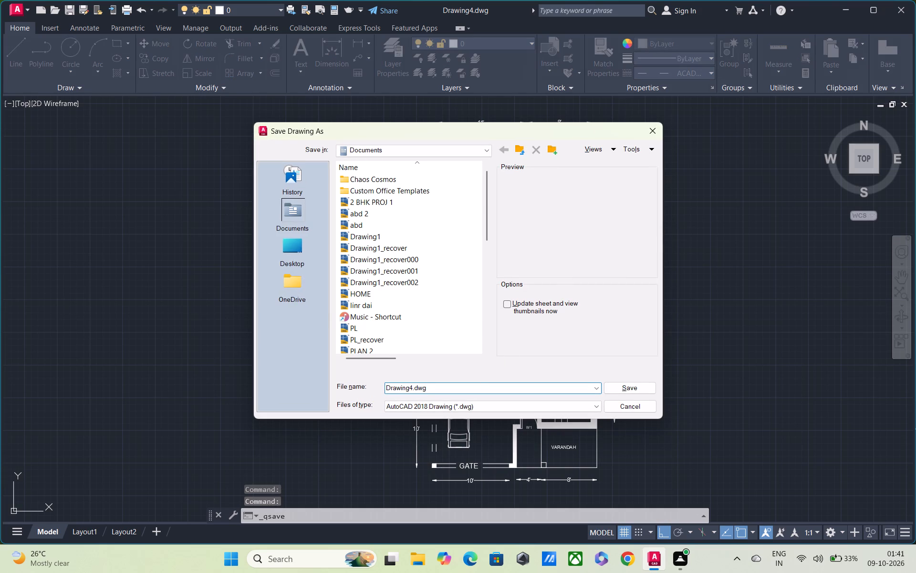
key("BackSpace")
key("BackSpace")
key("BackSpace")
key("BackSpace")
key("BackSpace")
key("BackSpace")
key("BackSpace")
key("BackSpace")
key("BackSpace")
key("BackSpace")
key("BackSpace")
key("BackSpace")
key("BackSpace")
key("BackSpace")
key("BackSpace")
key("BackSpace")
key("BackSpace")
key("BackSpace")
key("BackSpace")
key("BackSpace")
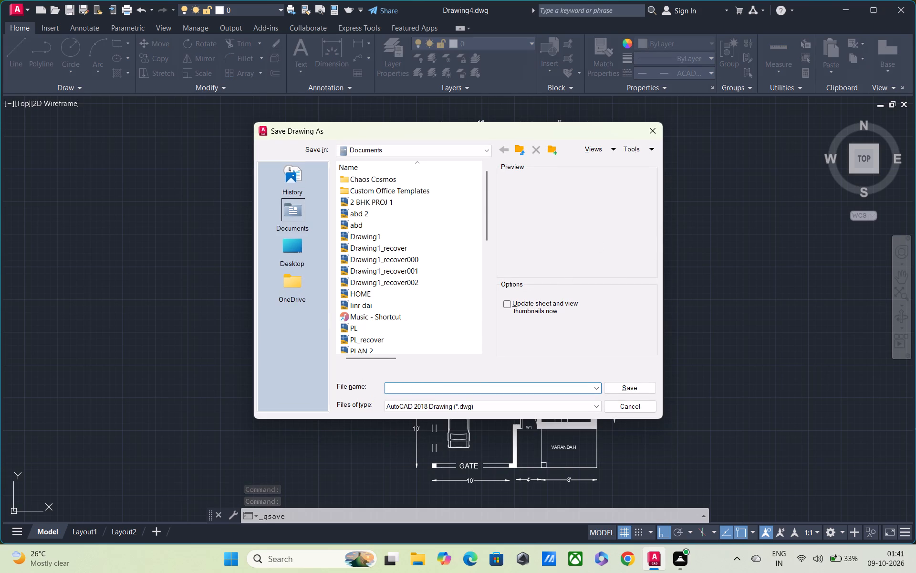
type("PROJRCT 20")
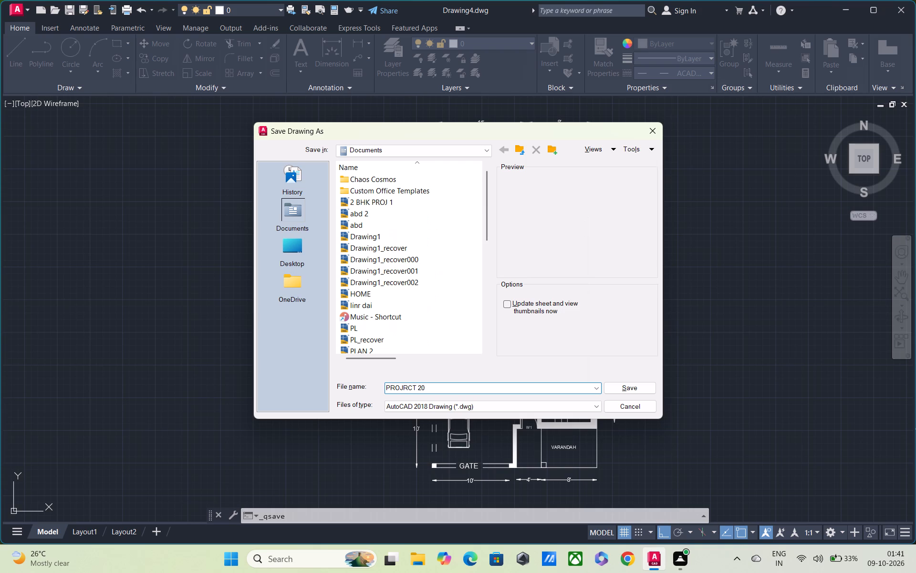
left_click(625, 382)
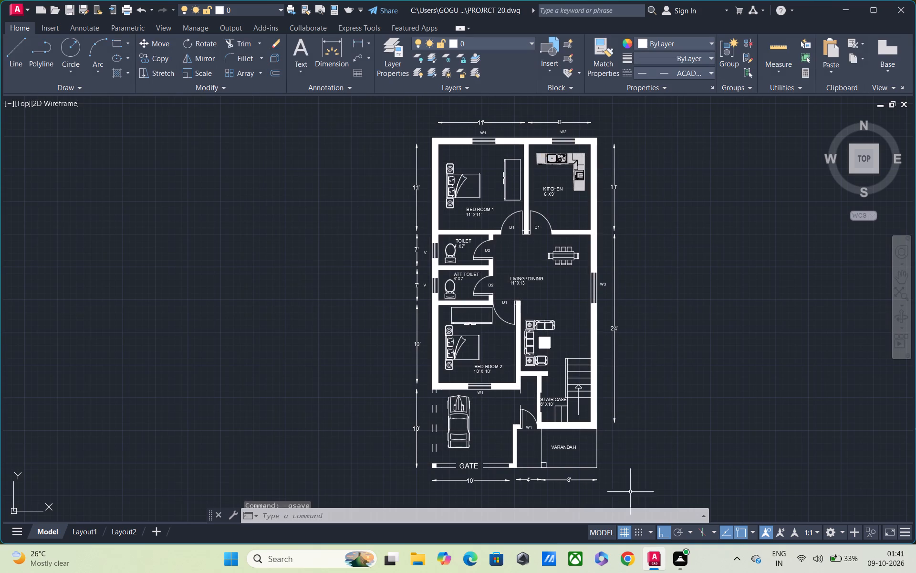